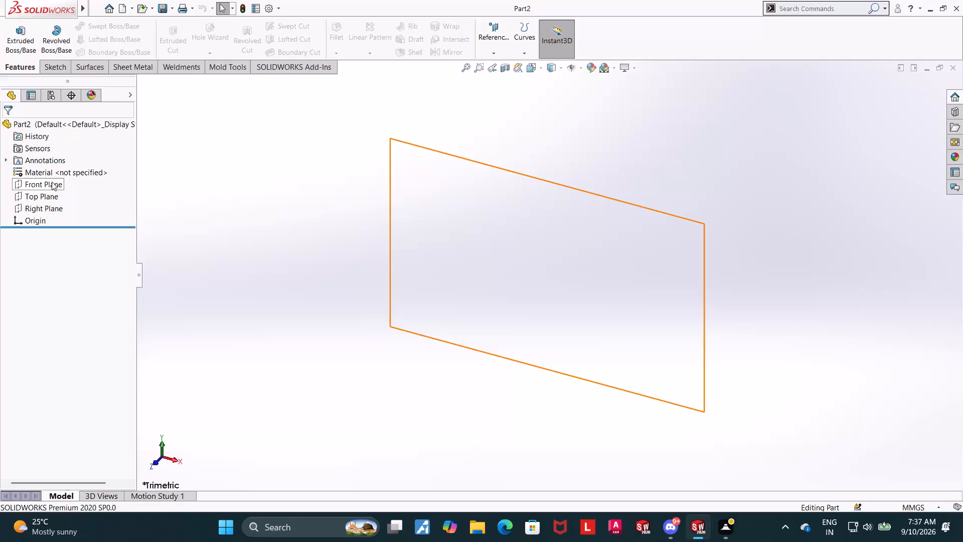
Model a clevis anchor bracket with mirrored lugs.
Start a new sketch on the Front Plane.
{"action": "left_click", "coordinate": [49, 183]}
{"action": "left_click", "coordinate": [45, 186]}
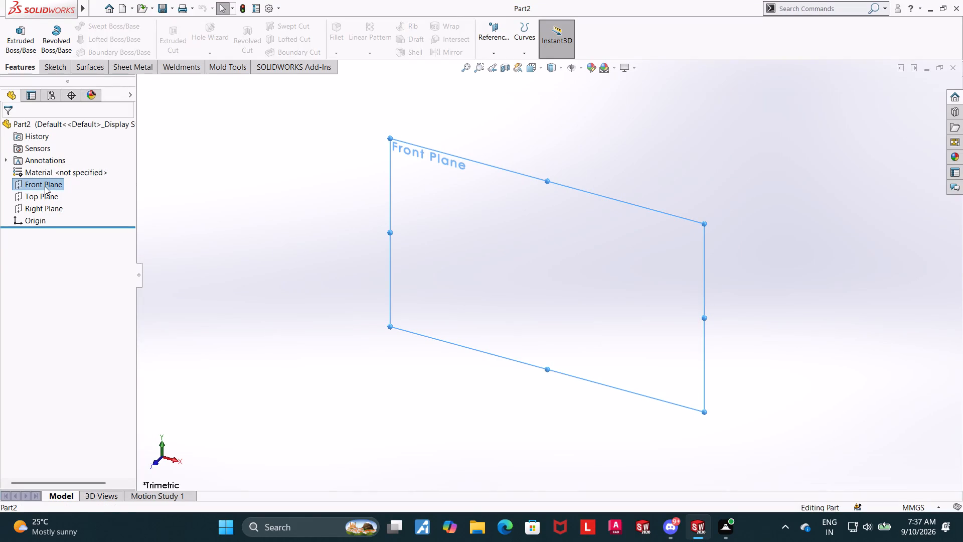
{"action": "left_click", "coordinate": [48, 172]}
{"action": "left_click", "coordinate": [167, 249]}
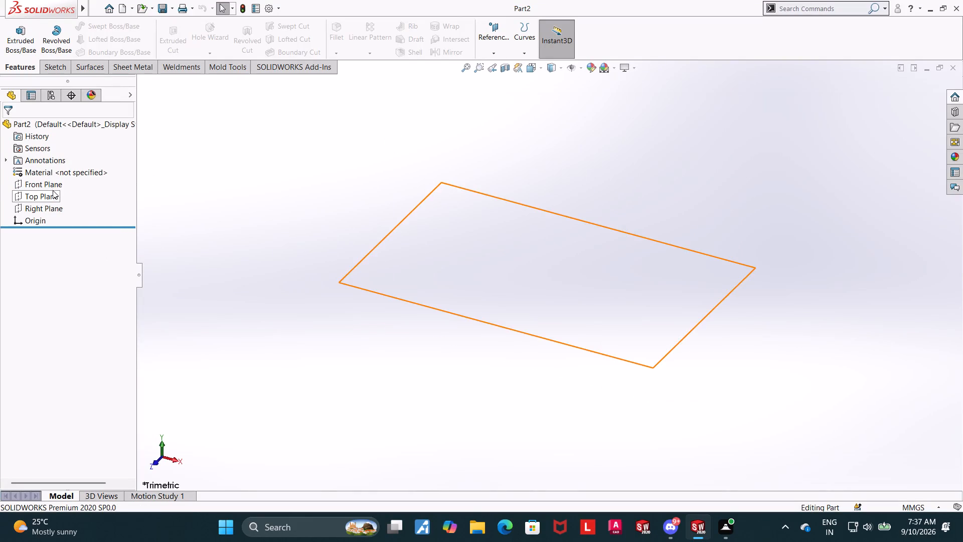
{"action": "left_click", "coordinate": [50, 186]}
{"action": "left_click", "coordinate": [59, 173]}
{"action": "left_click", "coordinate": [361, 225]}
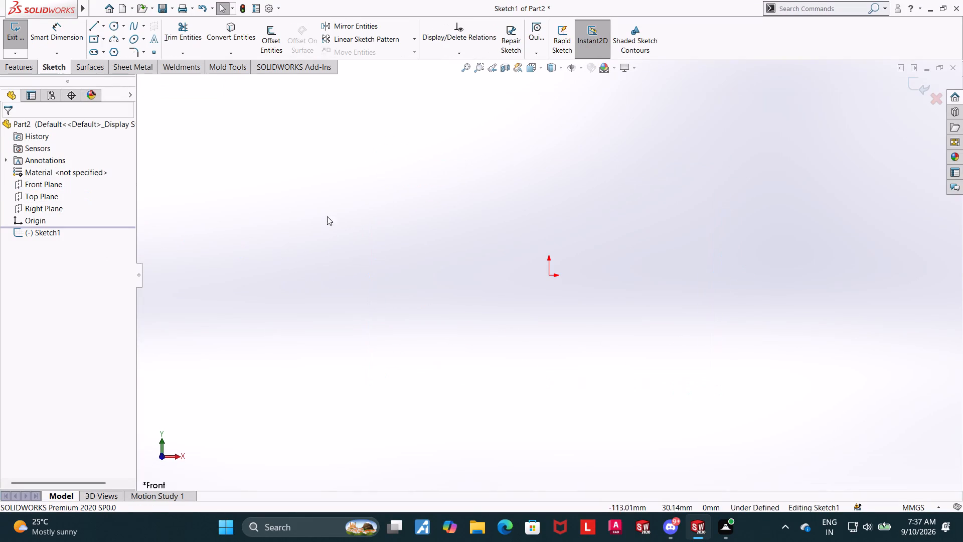
Viewing the sketch plane from the back, draw a horizontal construction centerline about 268 mm long passing through the origin.
{"action": "left_click", "coordinate": [47, 231]}
{"action": "left_click", "coordinate": [72, 216]}
{"action": "left_click", "coordinate": [442, 173]}
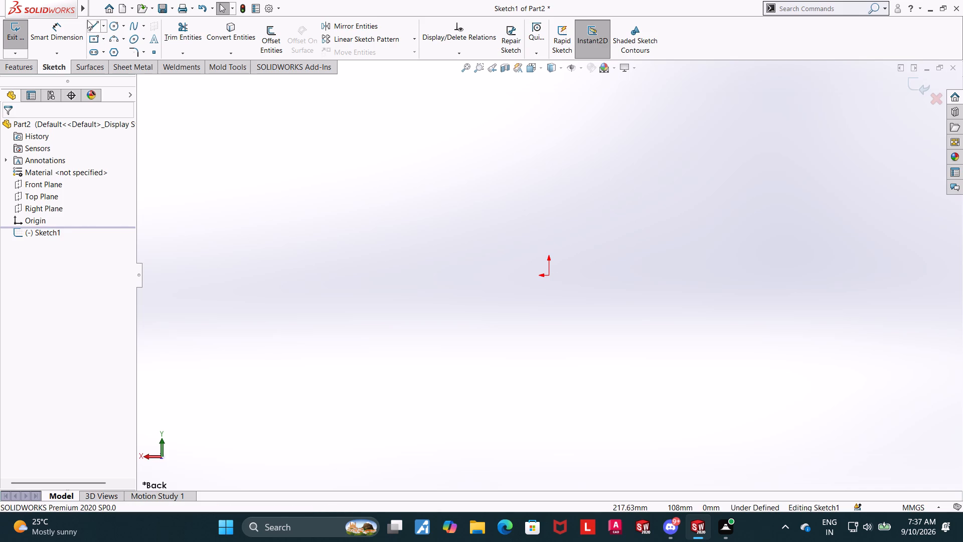
{"action": "left_click", "coordinate": [106, 29]}
{"action": "left_click", "coordinate": [103, 48]}
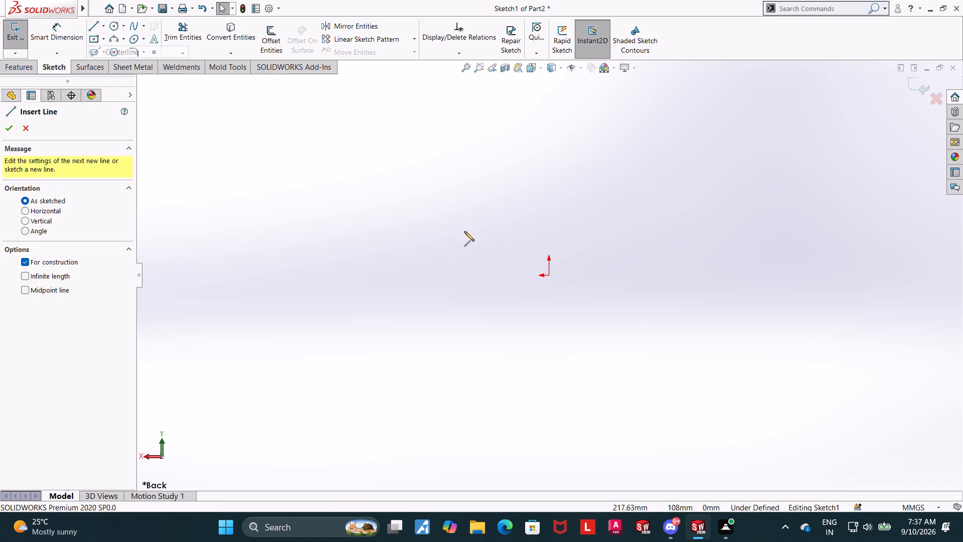
{"action": "left_click", "coordinate": [317, 277]}
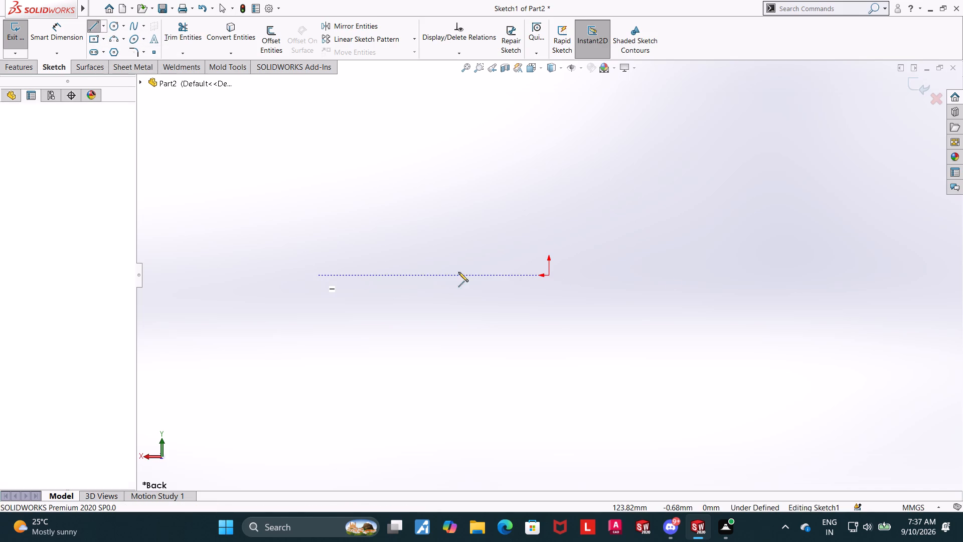
{"action": "left_click", "coordinate": [810, 278]}
{"action": "key", "text": "Escape"}
{"action": "key", "text": "Escape"}
Draw a vertical construction centerline through the origin, crossing the horizontal centerline and extending above and below it.
{"action": "left_click", "coordinate": [104, 29]}
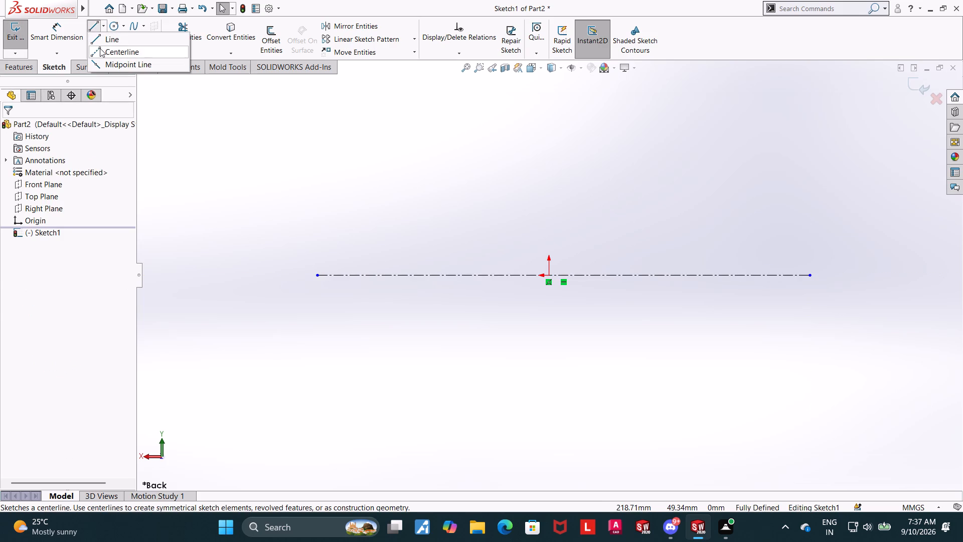
{"action": "left_click", "coordinate": [115, 56]}
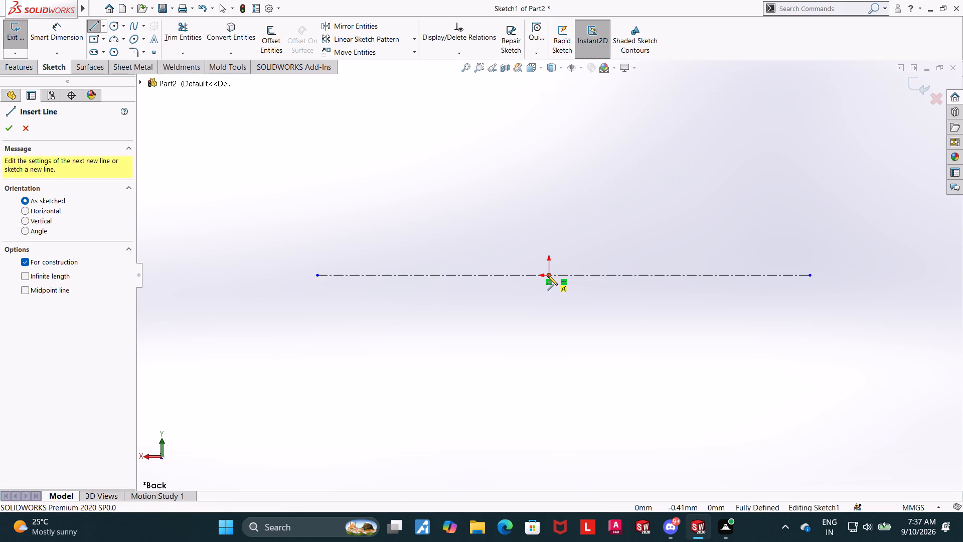
{"action": "left_click", "coordinate": [551, 402]}
{"action": "left_click", "coordinate": [550, 134]}
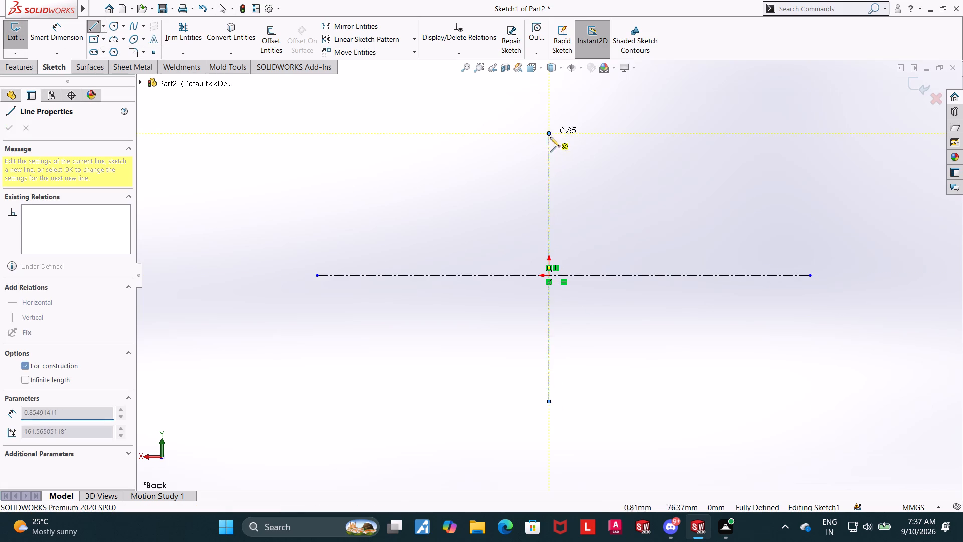
{"action": "key", "text": "Escape"}
{"action": "key", "text": "Escape"}
{"action": "key", "text": "Escape"}
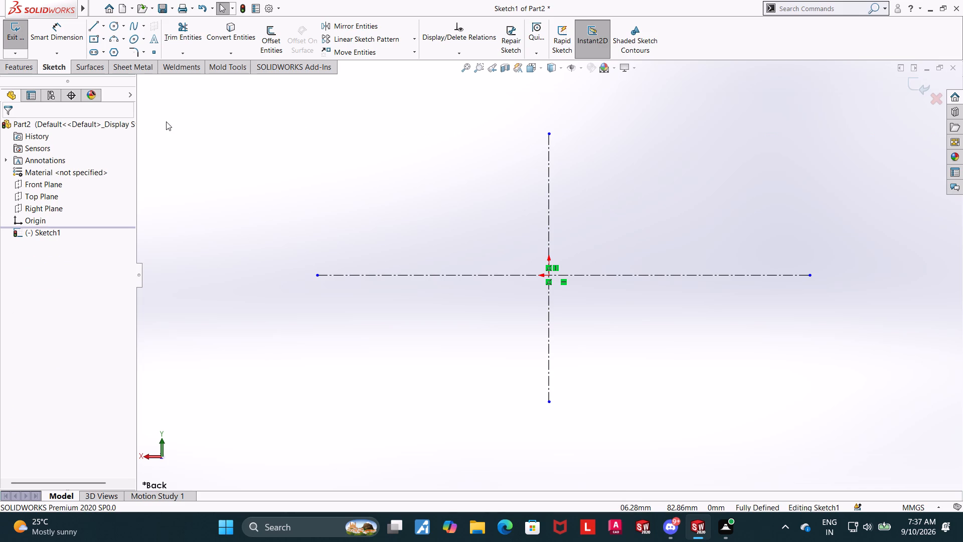
Sketch connected lines from the origin: about 29 mm along the horizontal centerline, 61 mm down, 61 mm outward, and 74 mm up.
{"action": "left_click", "coordinate": [91, 23]}
{"action": "left_click", "coordinate": [549, 276]}
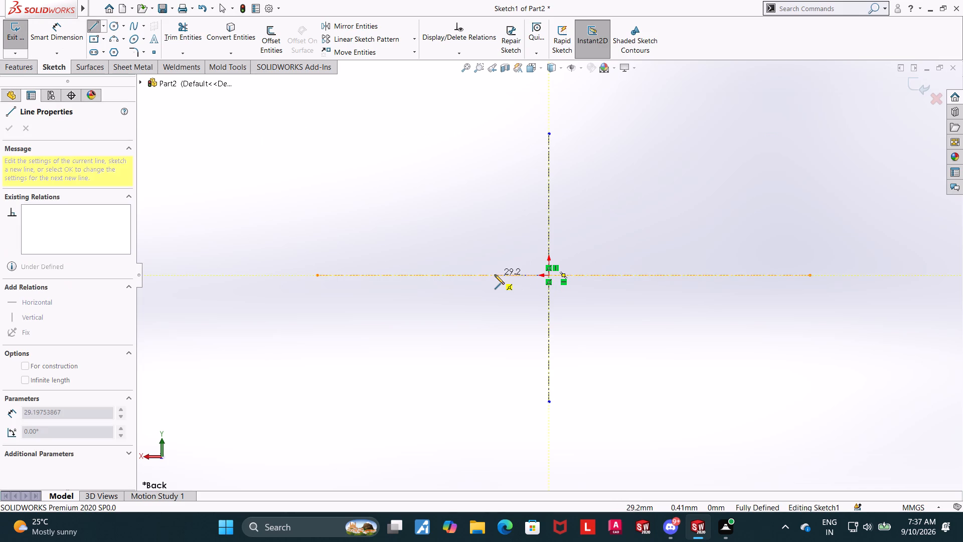
{"action": "left_click", "coordinate": [495, 275]}
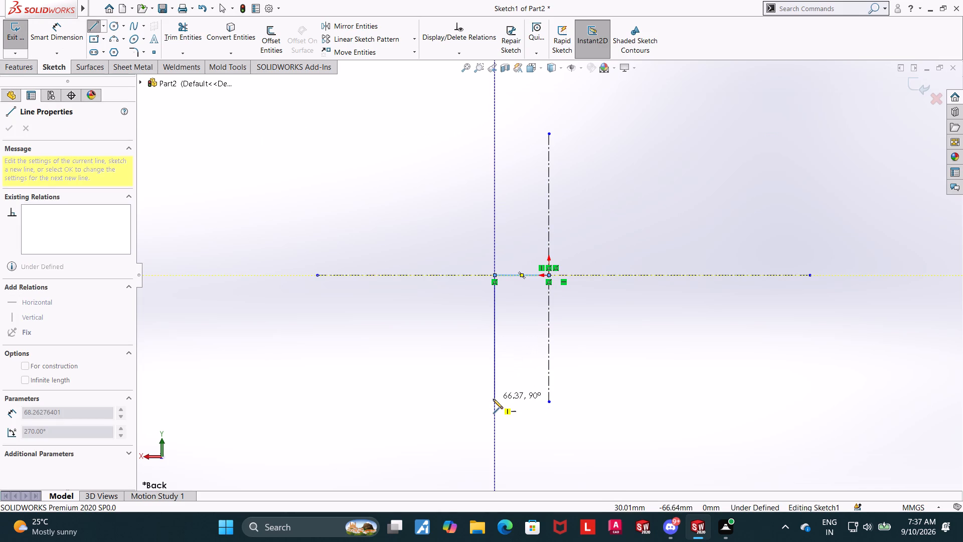
{"action": "left_click", "coordinate": [495, 389]}
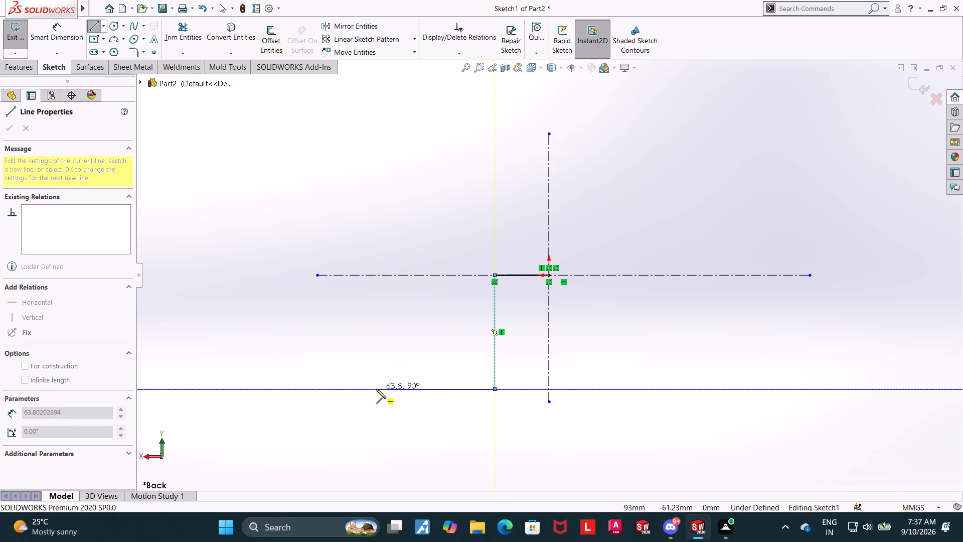
{"action": "left_click", "coordinate": [381, 392]}
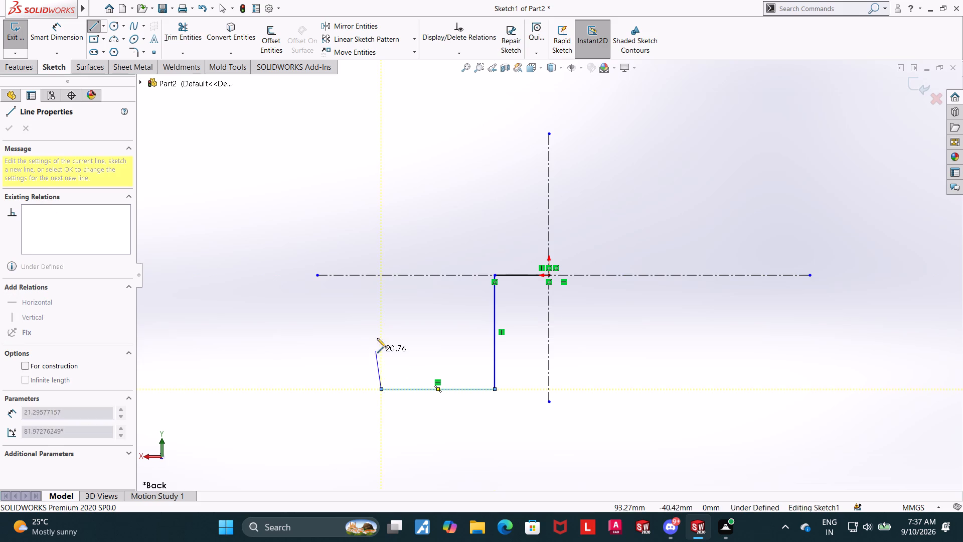
{"action": "left_click", "coordinate": [382, 253]}
{"action": "key", "text": "Escape"}
{"action": "key", "text": "Escape"}
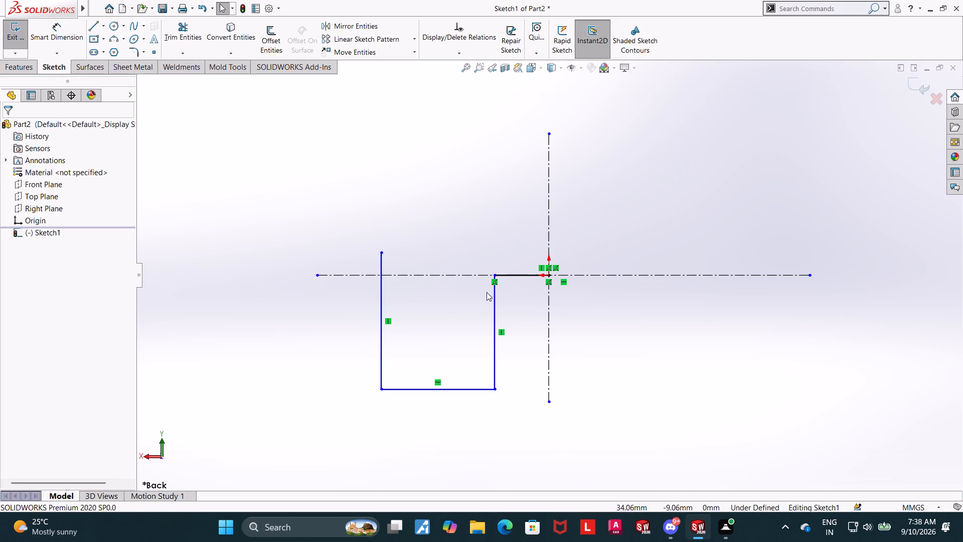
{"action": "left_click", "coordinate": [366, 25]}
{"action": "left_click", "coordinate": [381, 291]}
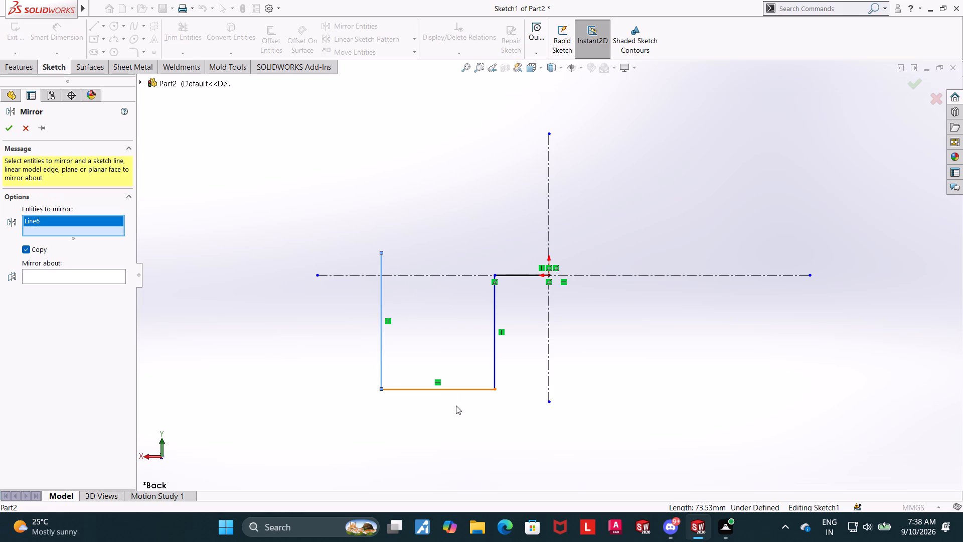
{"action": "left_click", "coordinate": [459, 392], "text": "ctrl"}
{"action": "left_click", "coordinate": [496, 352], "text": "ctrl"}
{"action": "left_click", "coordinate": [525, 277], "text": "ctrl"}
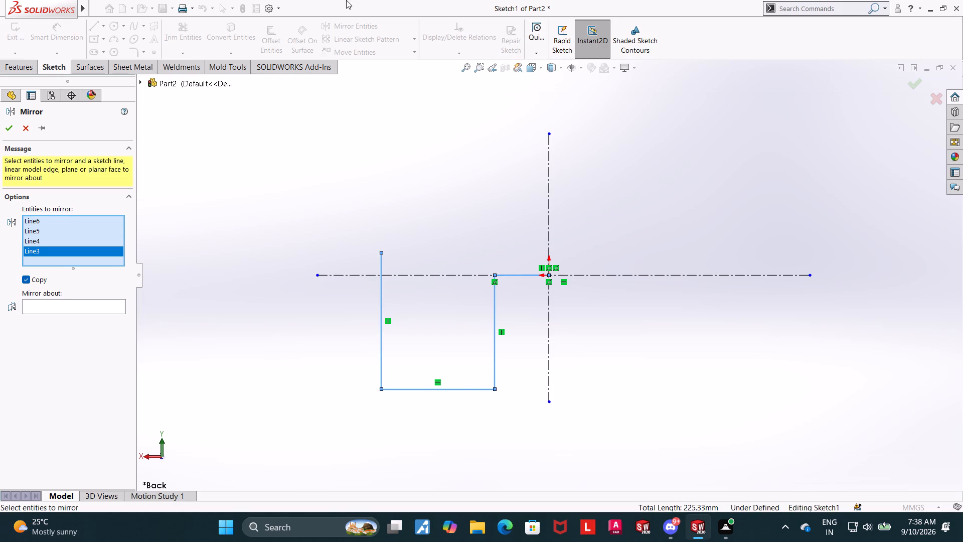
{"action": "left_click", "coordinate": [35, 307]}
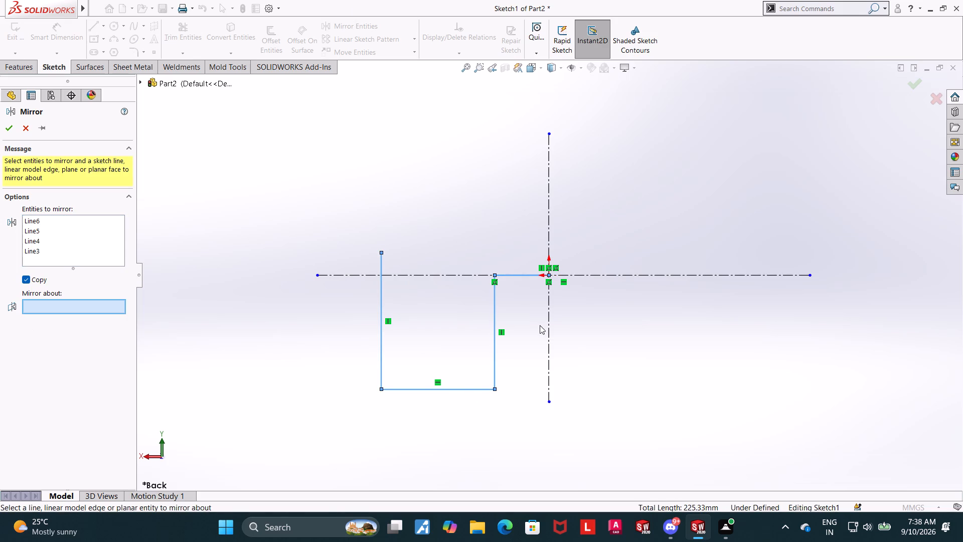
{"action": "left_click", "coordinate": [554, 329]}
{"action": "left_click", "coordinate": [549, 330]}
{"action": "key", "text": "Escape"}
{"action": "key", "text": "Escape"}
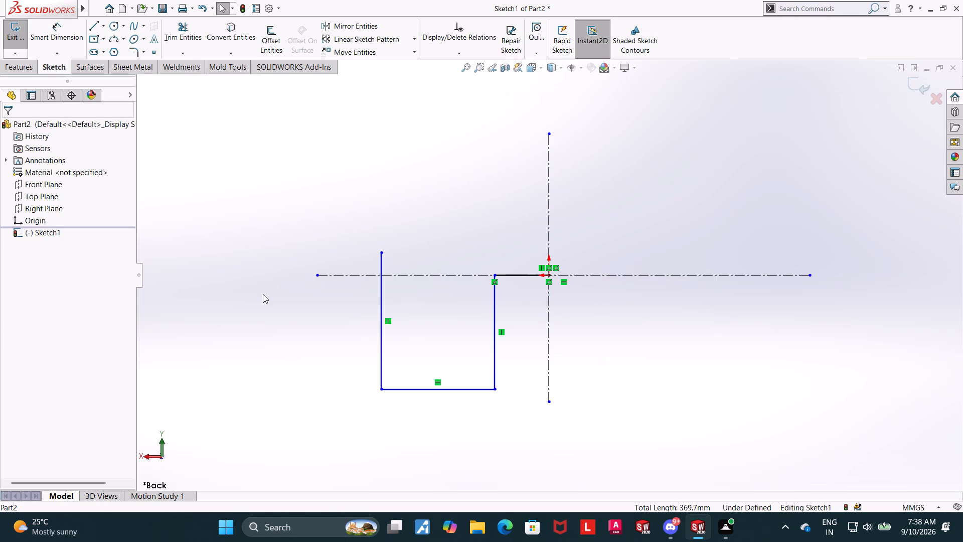
Mirror the four solid profile lines about the vertical centerline, keeping the originals.
{"action": "left_click", "coordinate": [369, 27]}
{"action": "left_click", "coordinate": [496, 309], "text": "ctrl"}
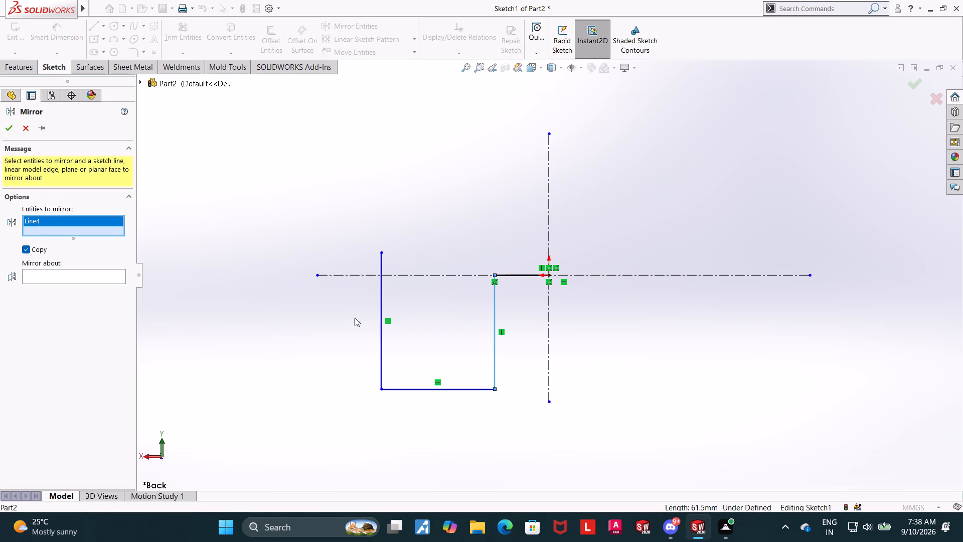
{"action": "left_click", "coordinate": [380, 318], "text": "ctrl"}
{"action": "left_click", "coordinate": [439, 385], "text": "ctrl"}
{"action": "left_click", "coordinate": [525, 273], "text": "ctrl"}
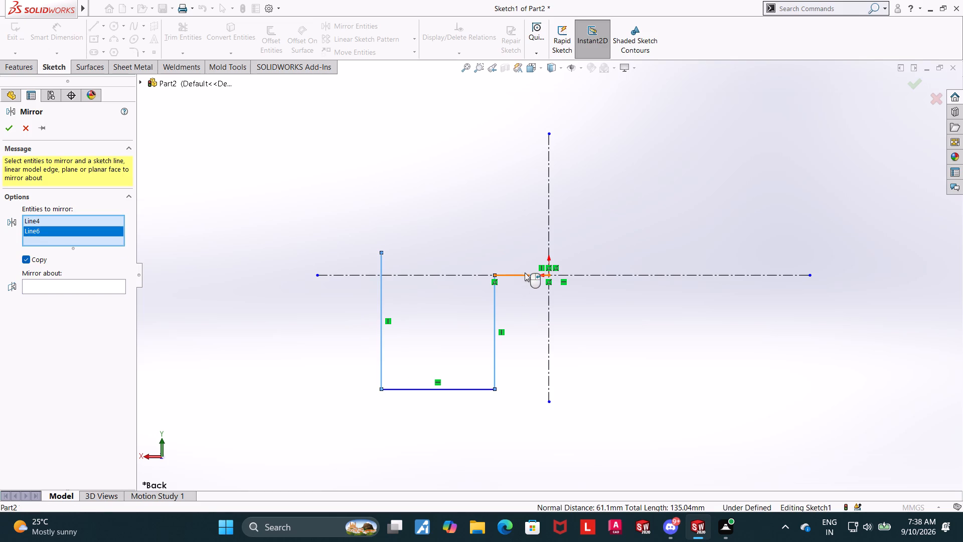
{"action": "left_click", "coordinate": [47, 299]}
{"action": "left_click", "coordinate": [548, 330]}
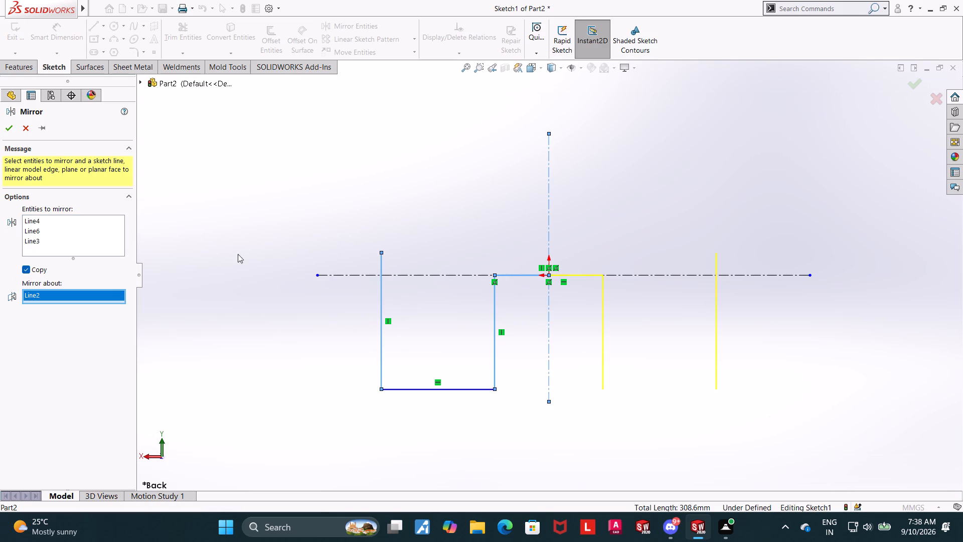
{"action": "left_click", "coordinate": [66, 249]}
{"action": "left_click", "coordinate": [428, 389]}
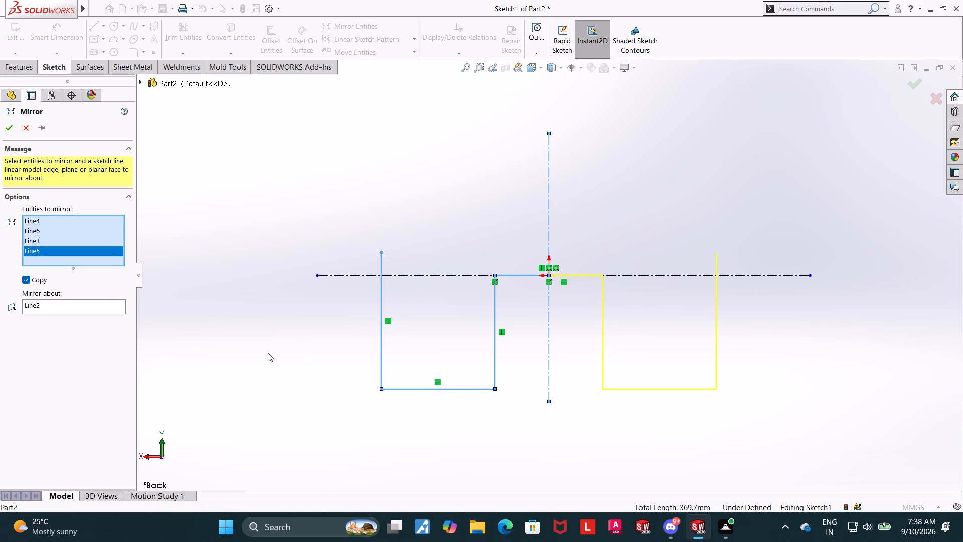
{"action": "left_click", "coordinate": [11, 136]}
{"action": "left_click", "coordinate": [9, 128]}
{"action": "key", "text": "Escape"}
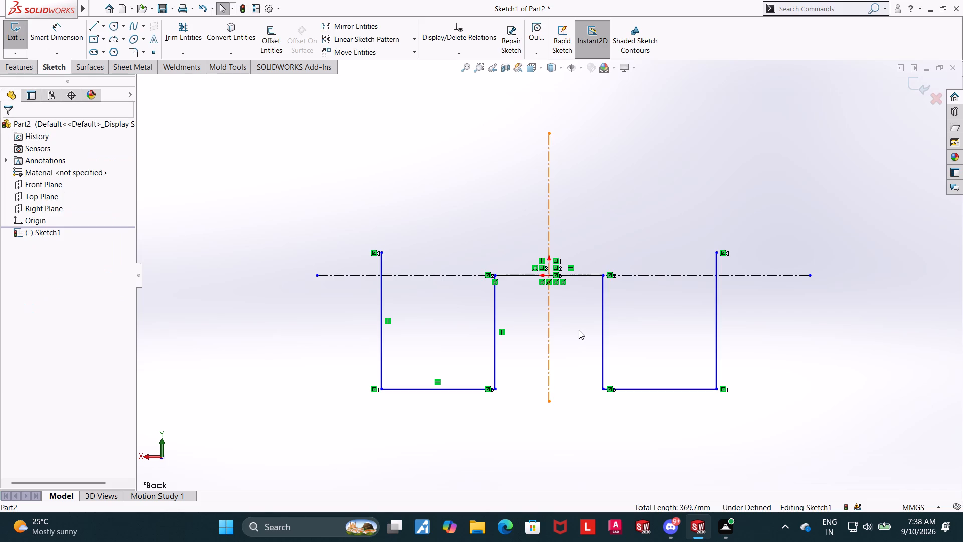
Dimension the central horizontal segment through the origin to 32 mm, spanning the two inner vertical lines.
{"action": "left_click", "coordinate": [63, 29]}
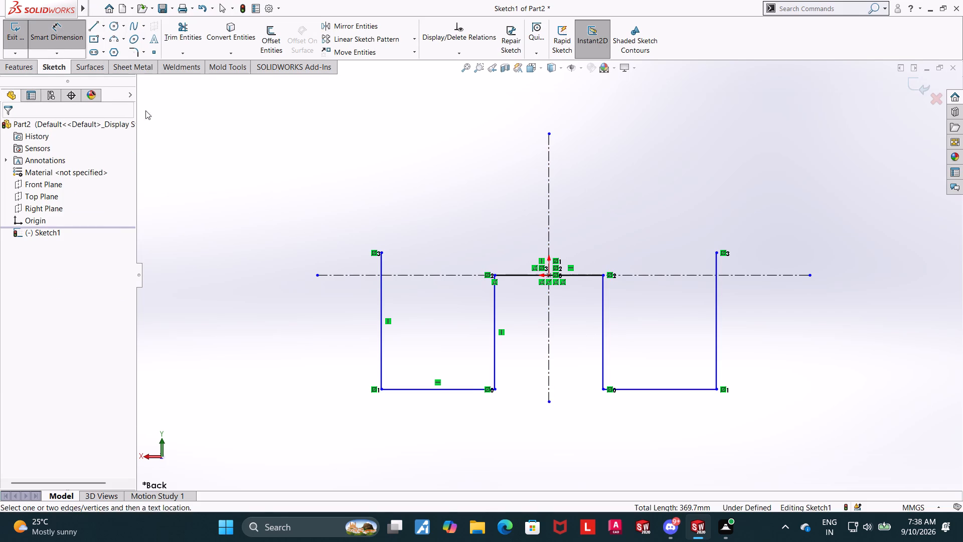
{"action": "left_click", "coordinate": [523, 276]}
{"action": "left_click", "coordinate": [528, 323]}
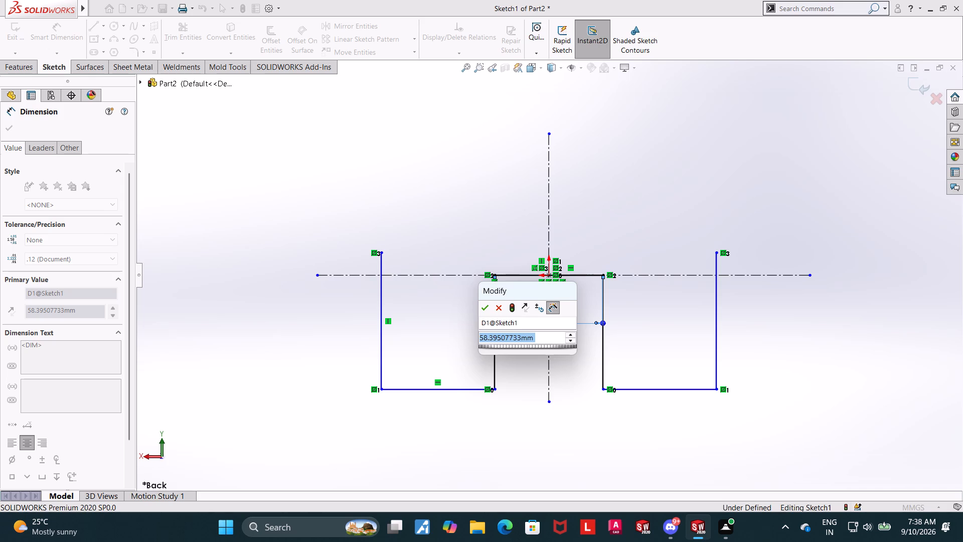
{"action": "type", "text": "32"}
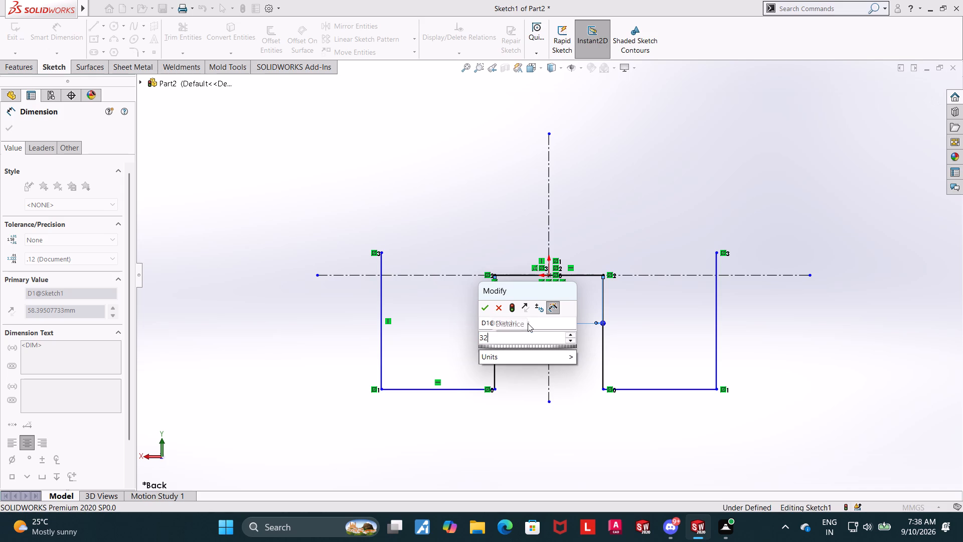
{"action": "key", "text": "Return"}
{"action": "key", "text": "Escape"}
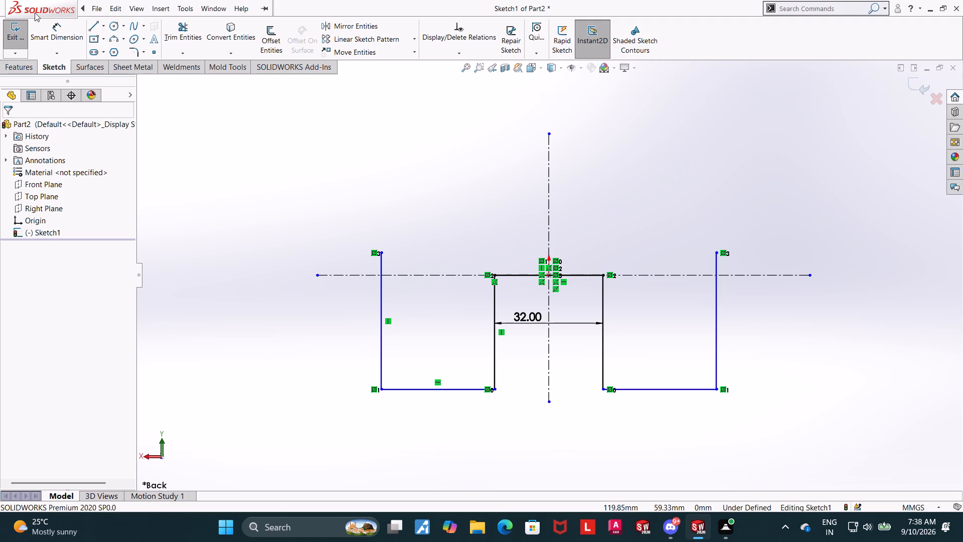
Dimension the outer vertical line on the original half of the profile to 56 mm.
{"action": "left_click", "coordinate": [65, 28]}
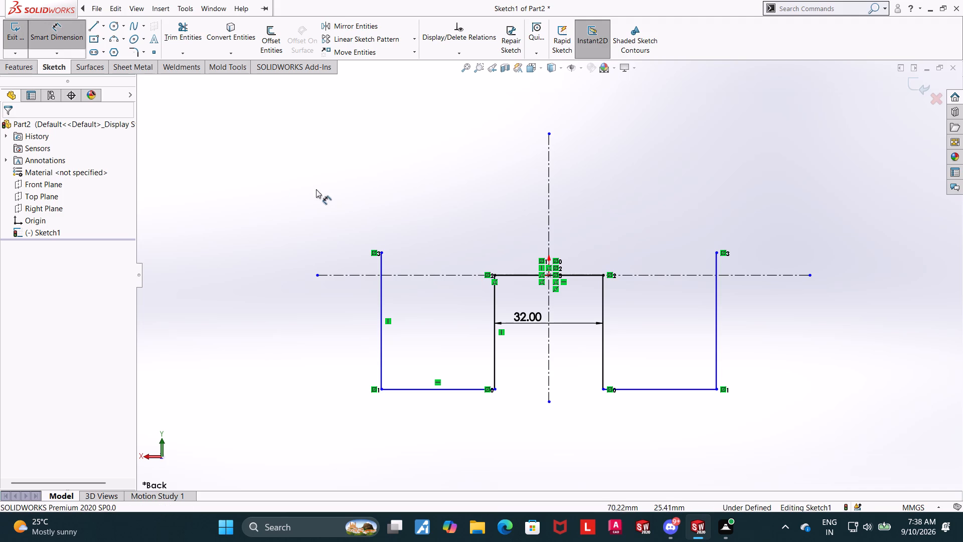
{"action": "left_click", "coordinate": [381, 323]}
{"action": "left_click", "coordinate": [341, 320]}
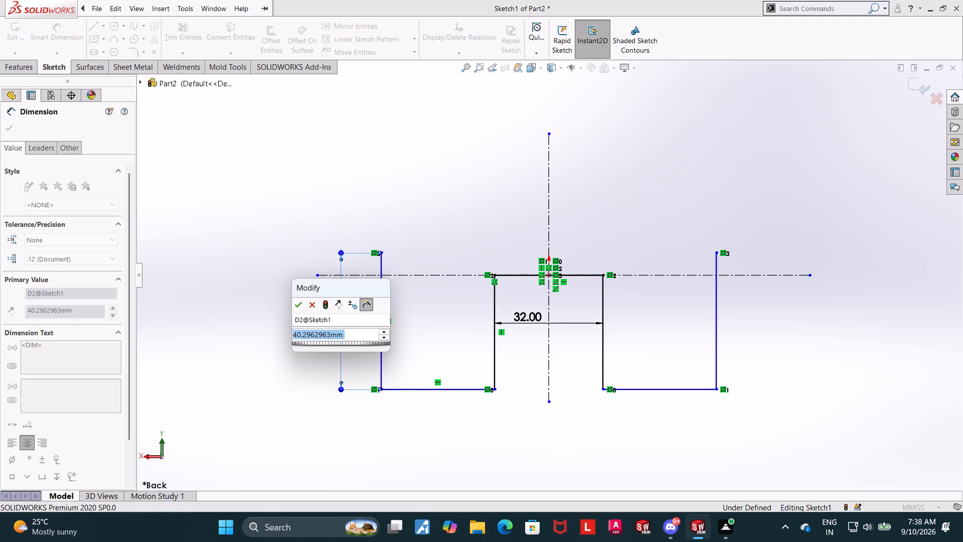
{"action": "type", "text": "56"}
{"action": "key", "text": "Return"}
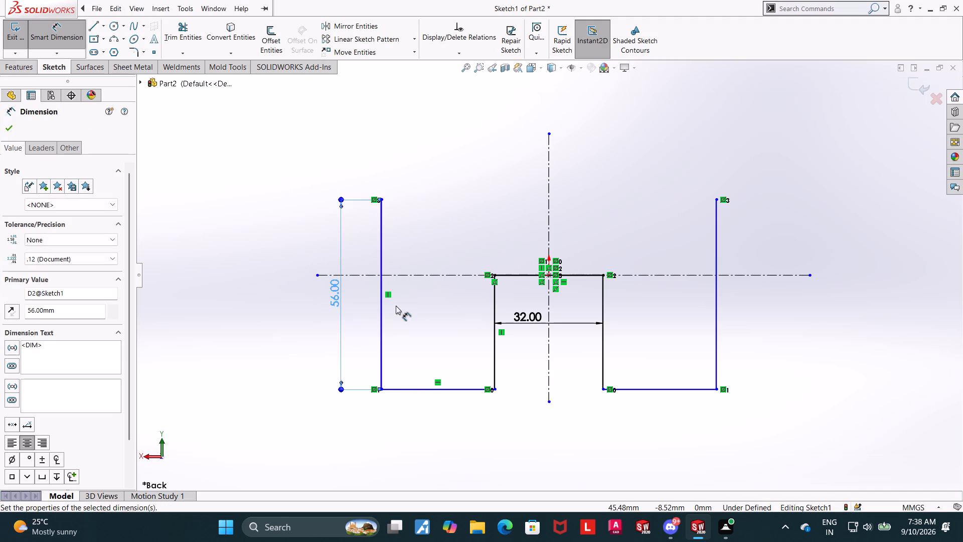
{"action": "key", "text": "Escape"}
Dimension the vertical distance from the central horizontal segment to the lower horizontal line on the original half to 48 mm.
{"action": "left_click", "coordinate": [64, 35]}
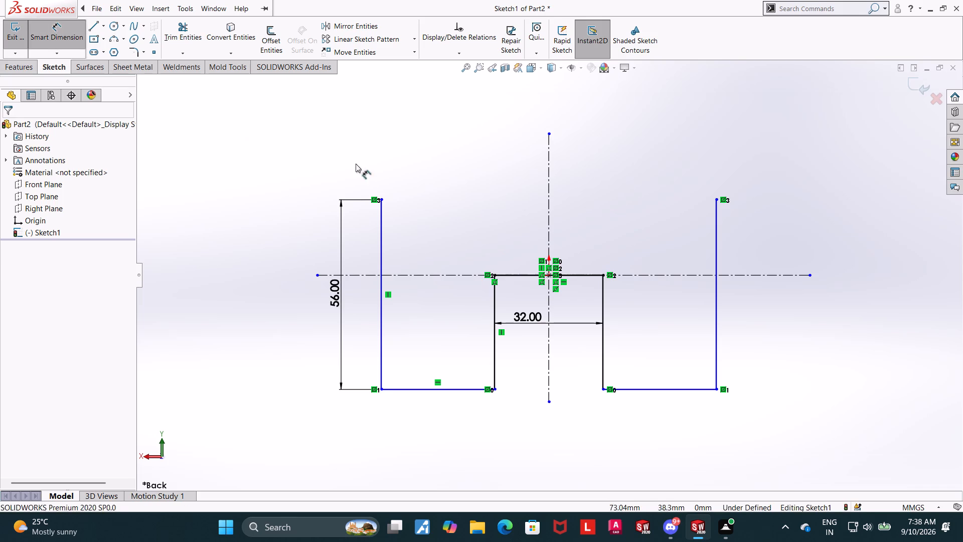
{"action": "left_click", "coordinate": [520, 275]}
{"action": "left_click", "coordinate": [456, 390]}
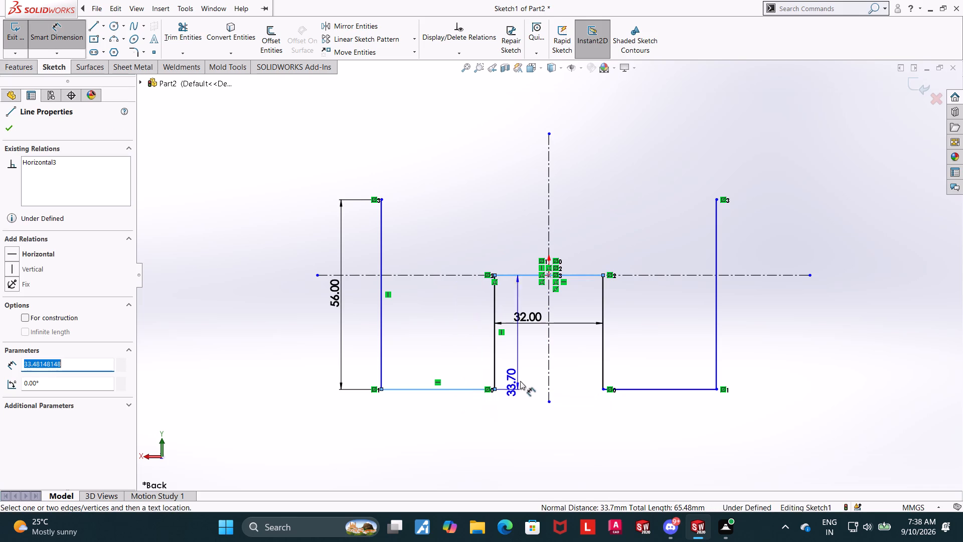
{"action": "left_click", "coordinate": [533, 379]}
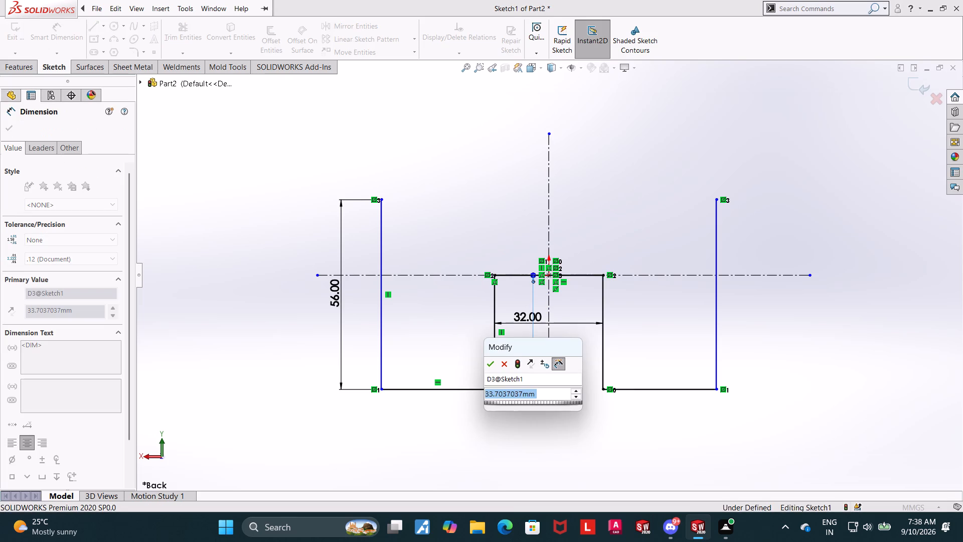
{"action": "type", "text": "48"}
{"action": "key", "text": "Return"}
{"action": "key", "text": "Escape"}
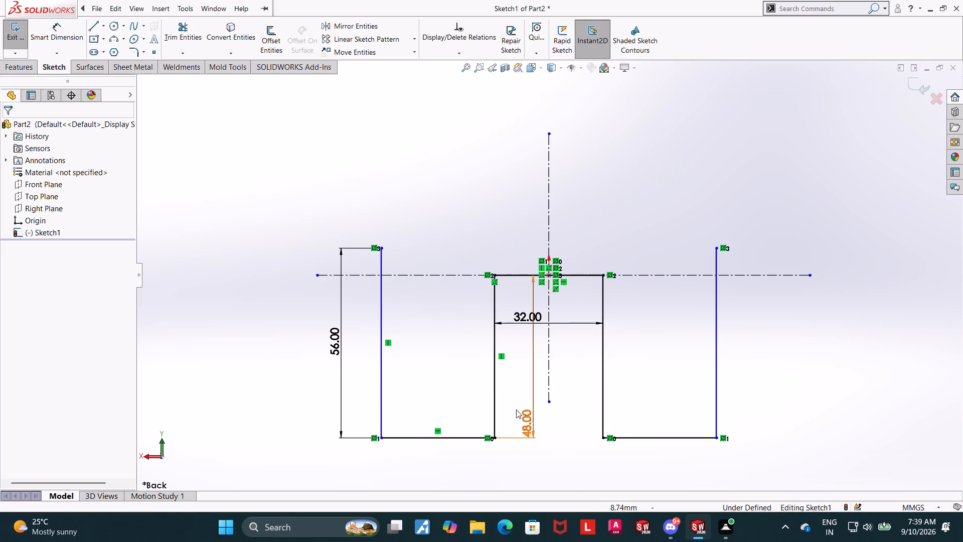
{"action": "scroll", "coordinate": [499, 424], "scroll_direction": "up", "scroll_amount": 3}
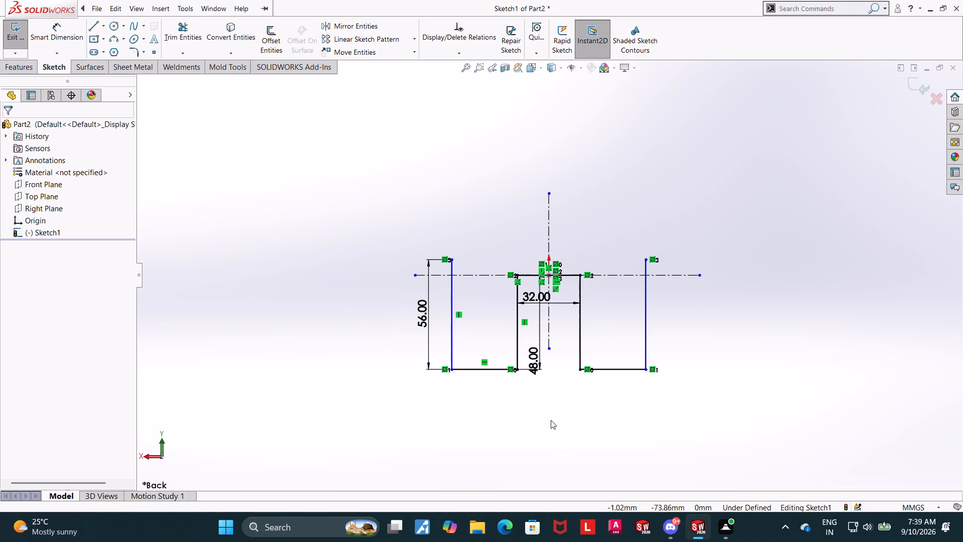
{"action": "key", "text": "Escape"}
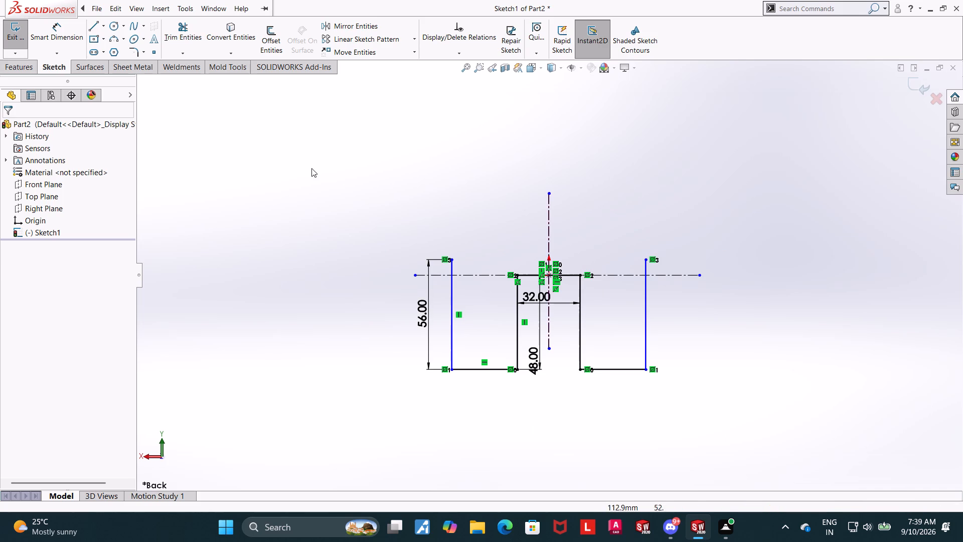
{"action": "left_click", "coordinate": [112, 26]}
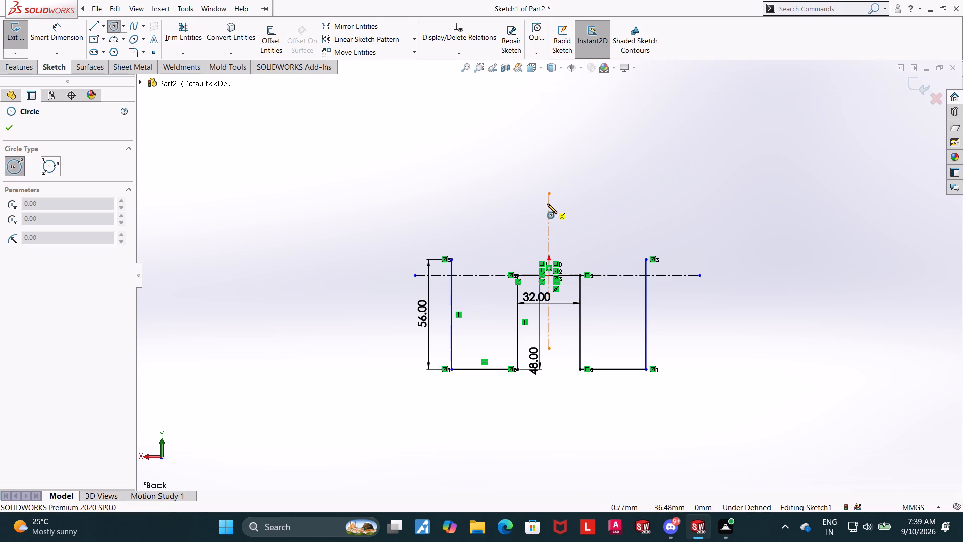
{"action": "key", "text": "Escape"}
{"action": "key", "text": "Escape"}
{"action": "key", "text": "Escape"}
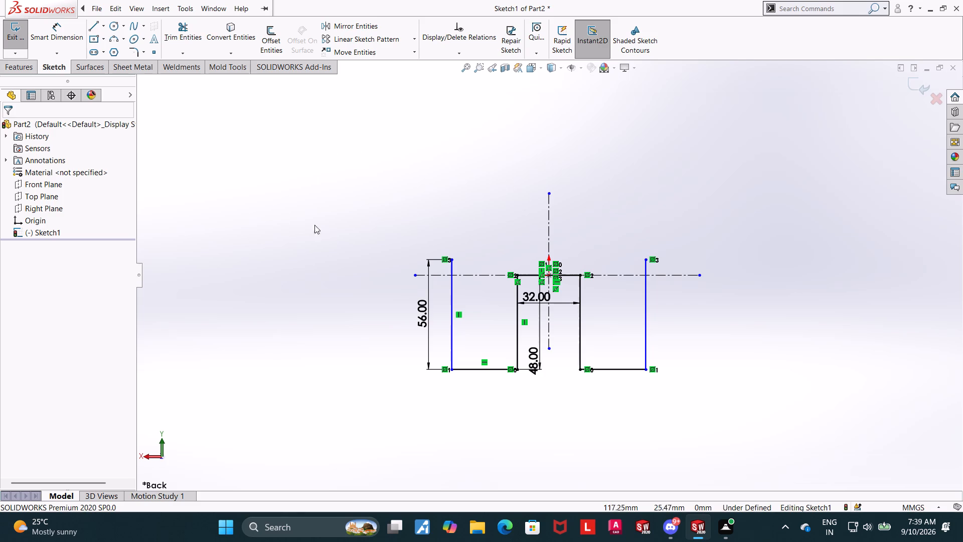
Dimension the overall width between the two outer vertical lines to 140 mm, placing the dimension below the profile.
{"action": "left_click", "coordinate": [57, 37]}
{"action": "left_click", "coordinate": [452, 340]}
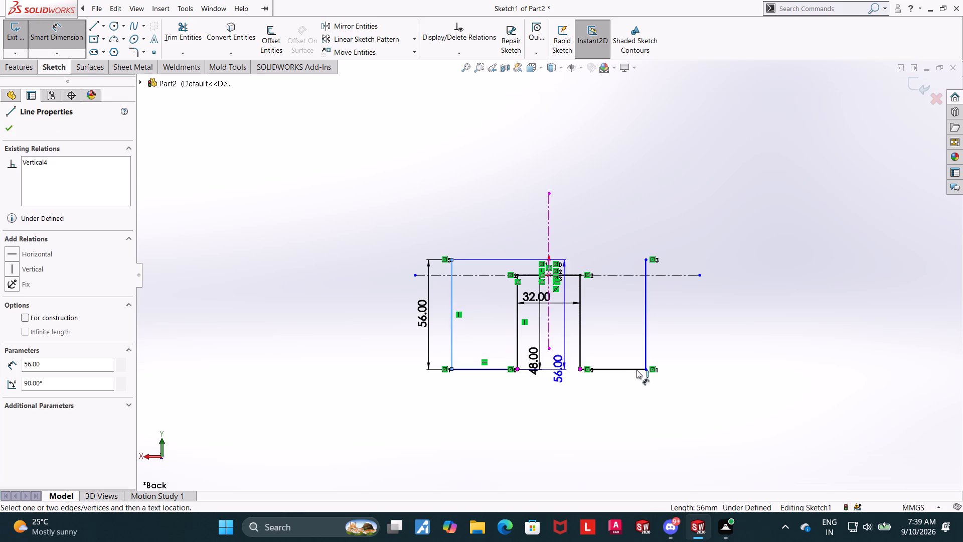
{"action": "left_click", "coordinate": [644, 333]}
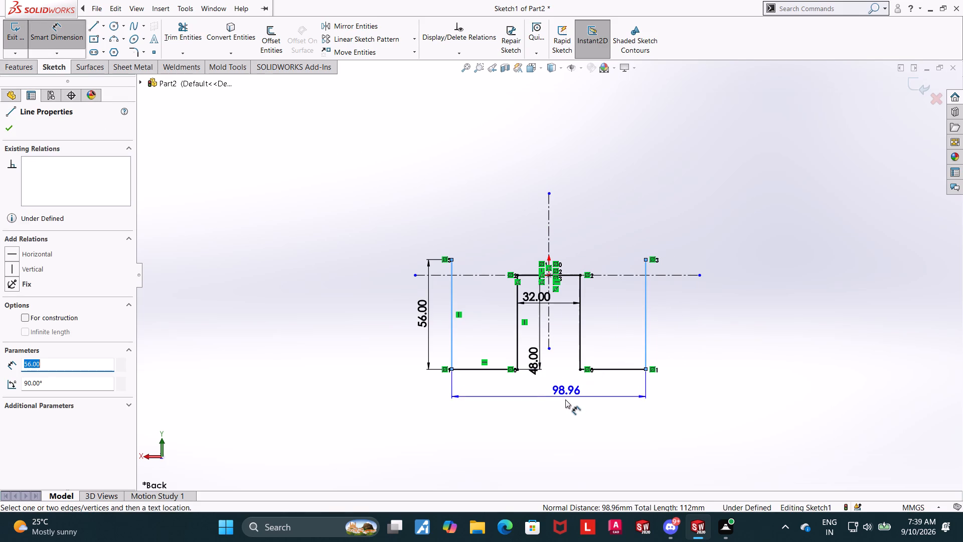
{"action": "left_click", "coordinate": [570, 416]}
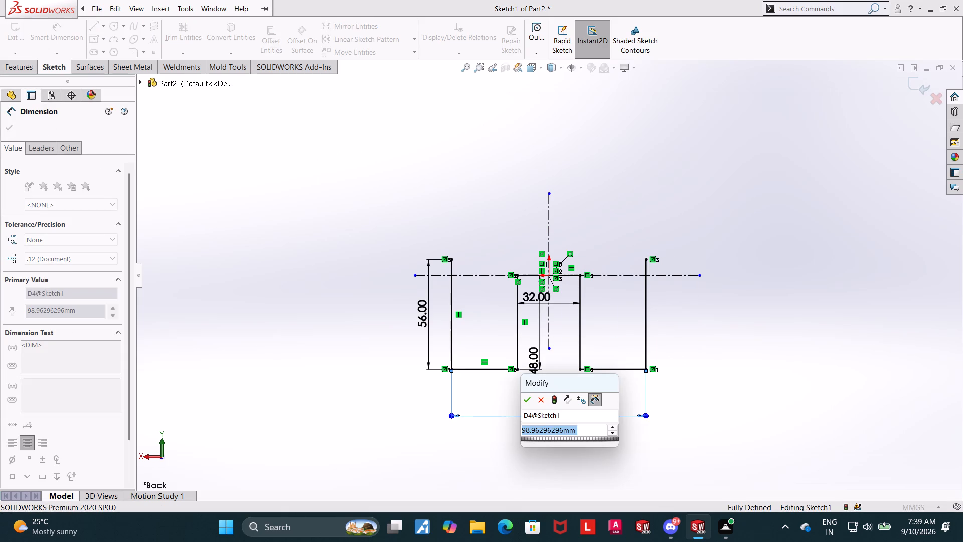
{"action": "type", "text": "140"}
{"action": "key", "text": "Return"}
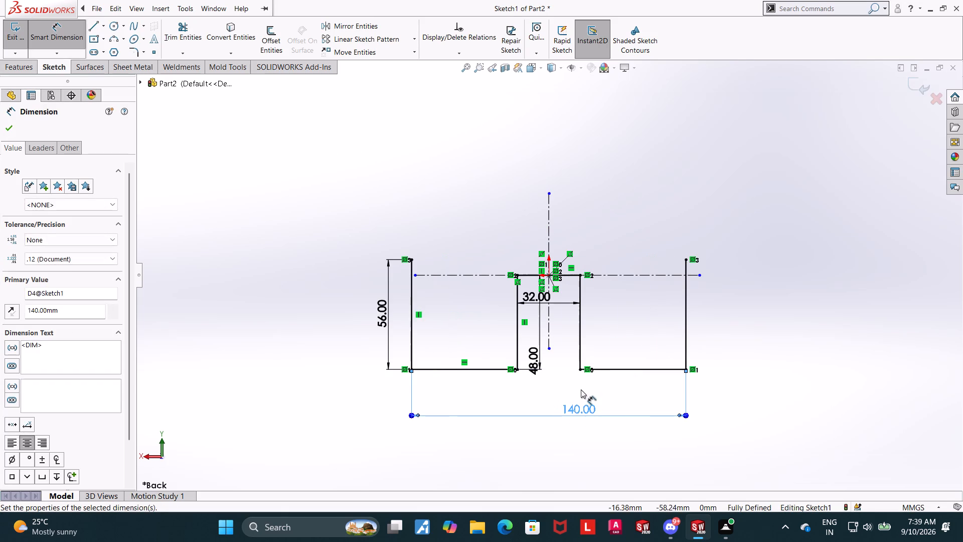
{"action": "key", "text": "Escape"}
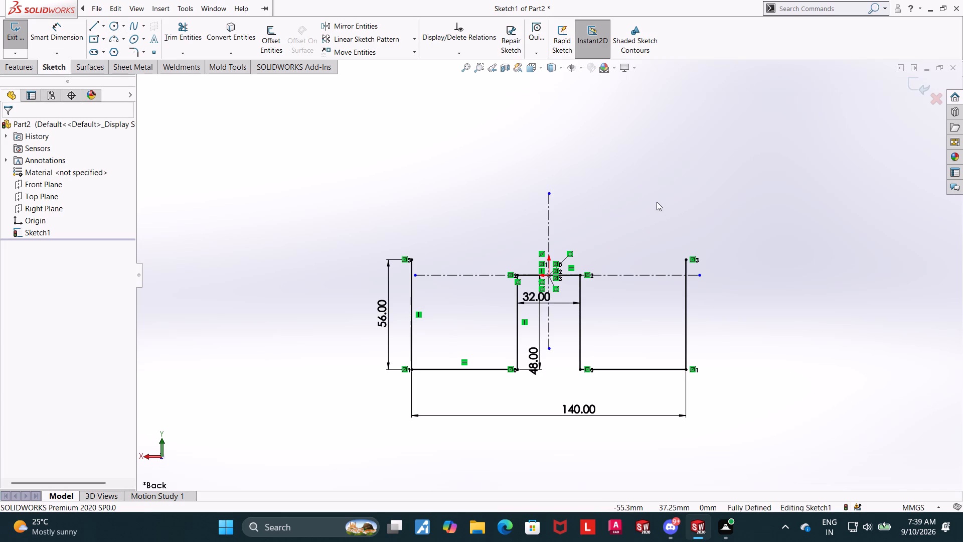
Extend the vertical centerline's upper end to about 154 mm above the origin.
{"action": "left_click_drag", "start_coordinate": [551, 194], "coordinate": [553, 82]}
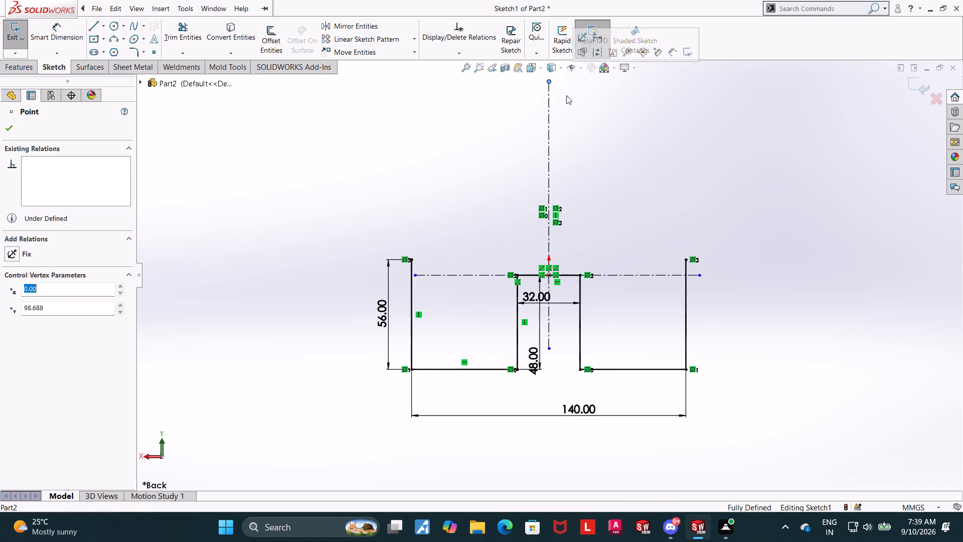
{"action": "scroll", "coordinate": [612, 204], "scroll_direction": "up", "scroll_amount": 4}
{"action": "left_click_drag", "start_coordinate": [551, 182], "coordinate": [550, 129]}
Sketch a circle about 63 mm in diameter centered on the vertical centerline, about 94 mm above the origin.
{"action": "scroll", "coordinate": [583, 211], "scroll_direction": "down", "scroll_amount": 4}
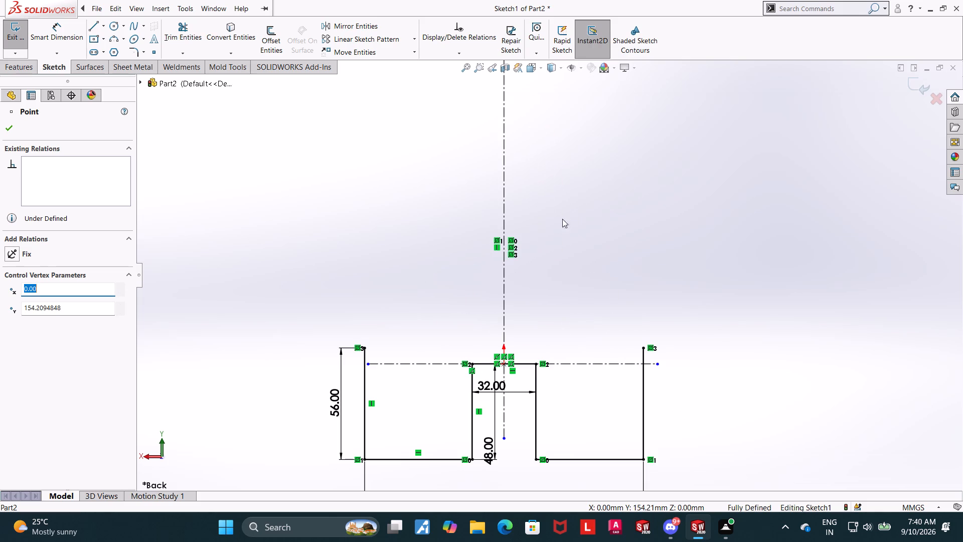
{"action": "left_click", "coordinate": [111, 30]}
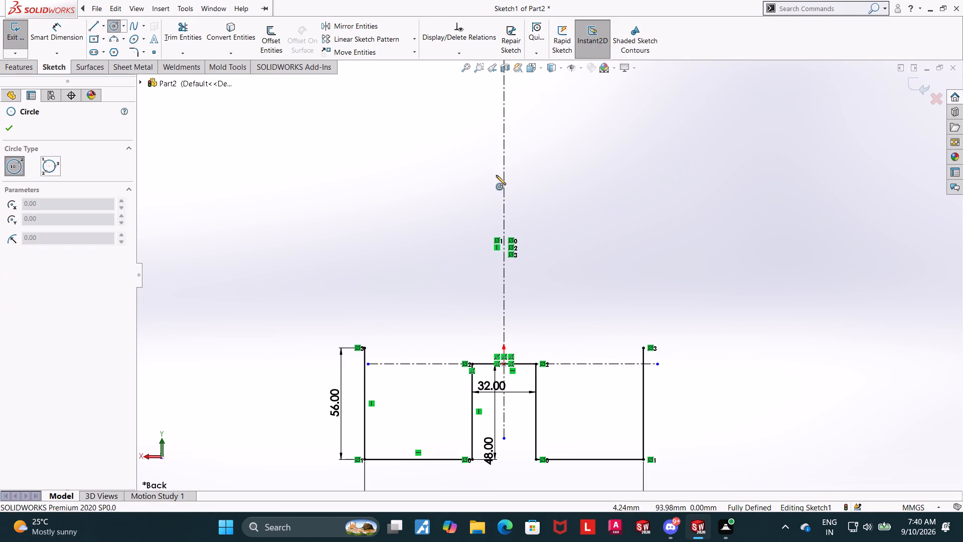
{"action": "left_click", "coordinate": [503, 176]}
{"action": "left_click", "coordinate": [565, 161]}
{"action": "key", "text": "Escape"}
{"action": "key", "text": "Escape"}
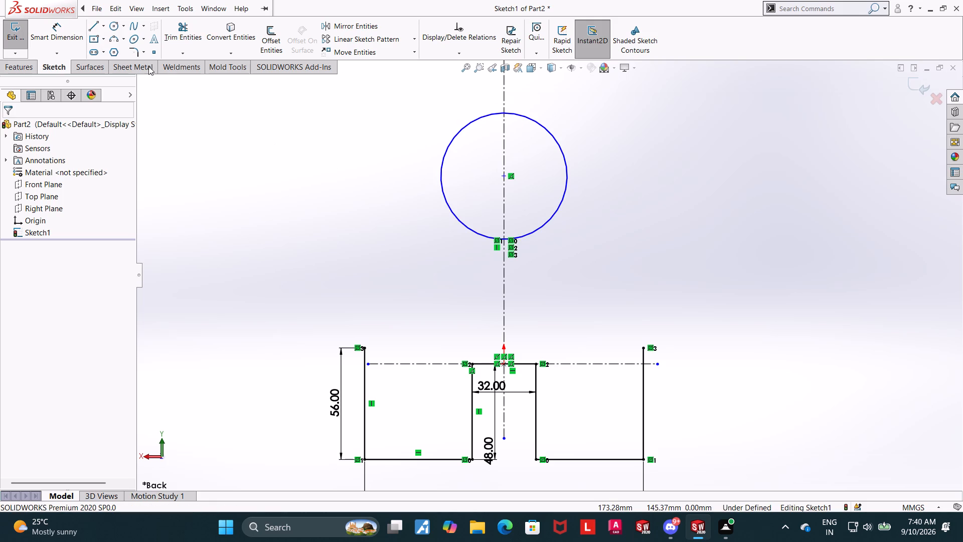
Sketch a 70 mm horizontal construction line from the circle's top point outward over the original half of the profile.
{"action": "left_click", "coordinate": [103, 27]}
{"action": "left_click", "coordinate": [106, 56]}
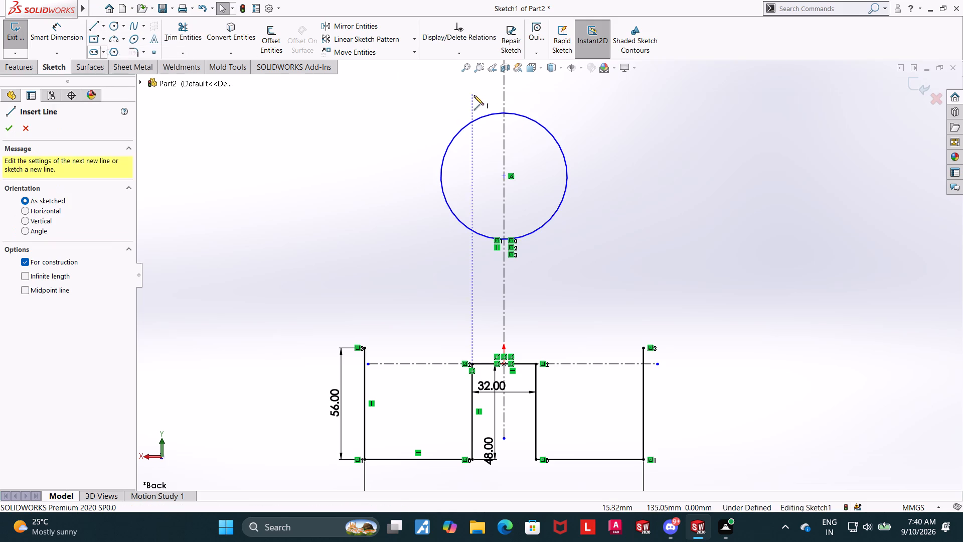
{"action": "left_click", "coordinate": [504, 112]}
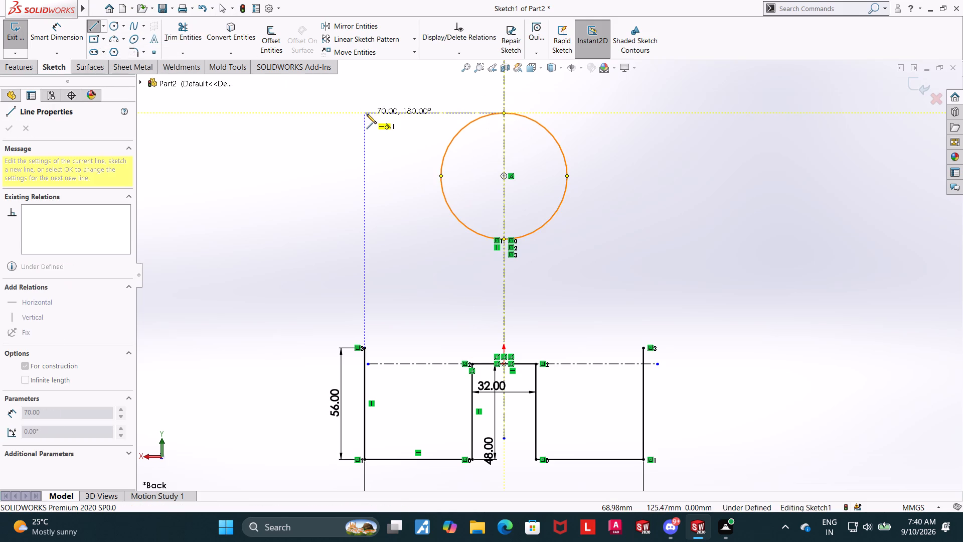
{"action": "left_click", "coordinate": [367, 114]}
{"action": "key", "text": "Escape"}
{"action": "key", "text": "Escape"}
Dimension the vertical distance between the construction line tangent to the circle's top and the horizontal centerline to 74 mm.
{"action": "left_click", "coordinate": [64, 28]}
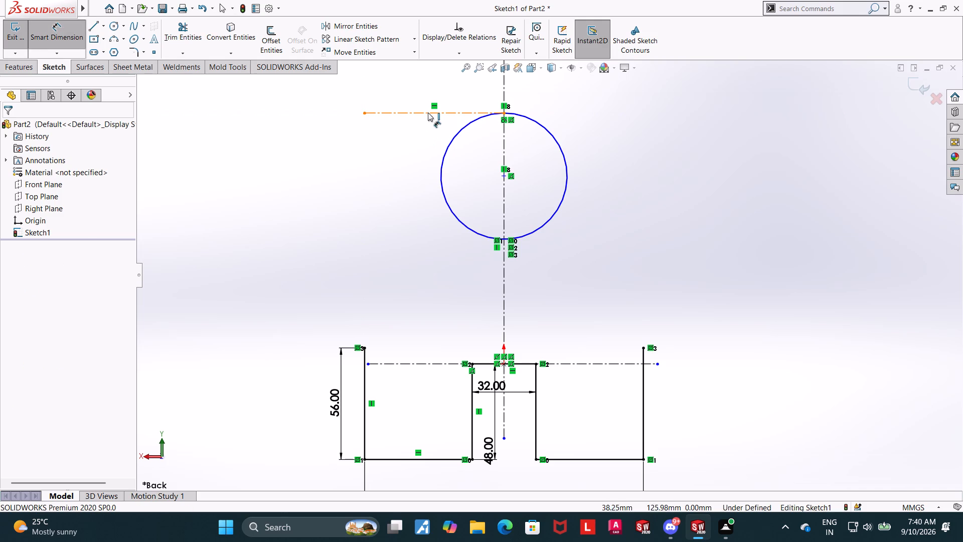
{"action": "left_click", "coordinate": [428, 112]}
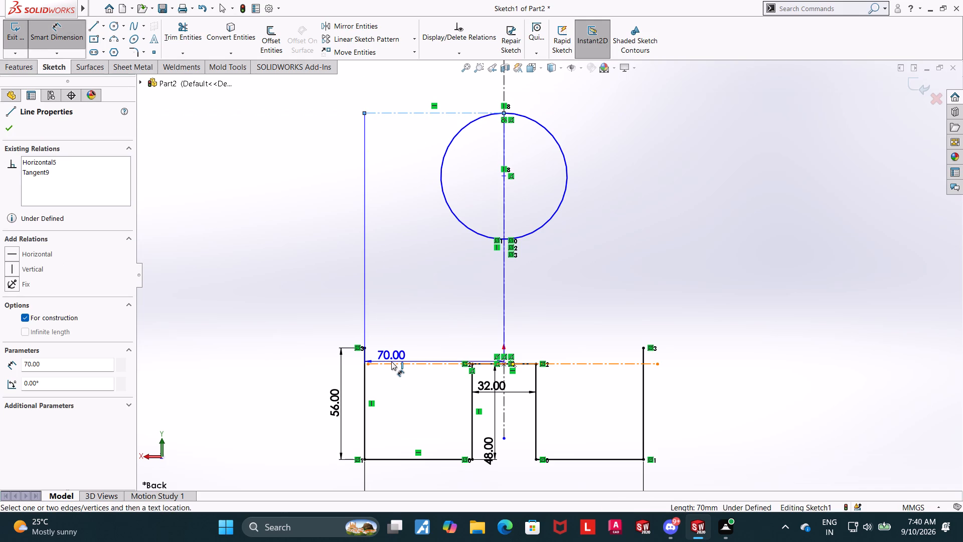
{"action": "left_click", "coordinate": [395, 363]}
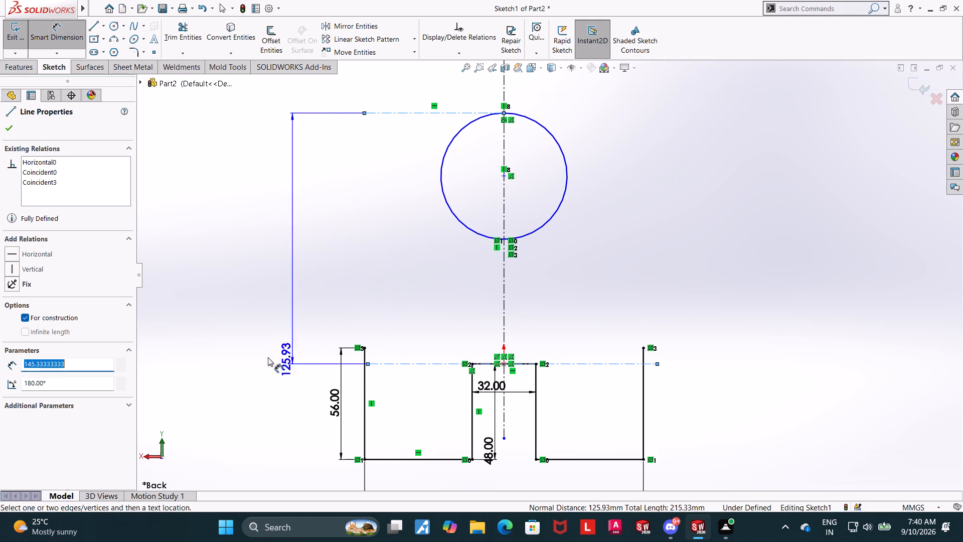
{"action": "left_click", "coordinate": [263, 357]}
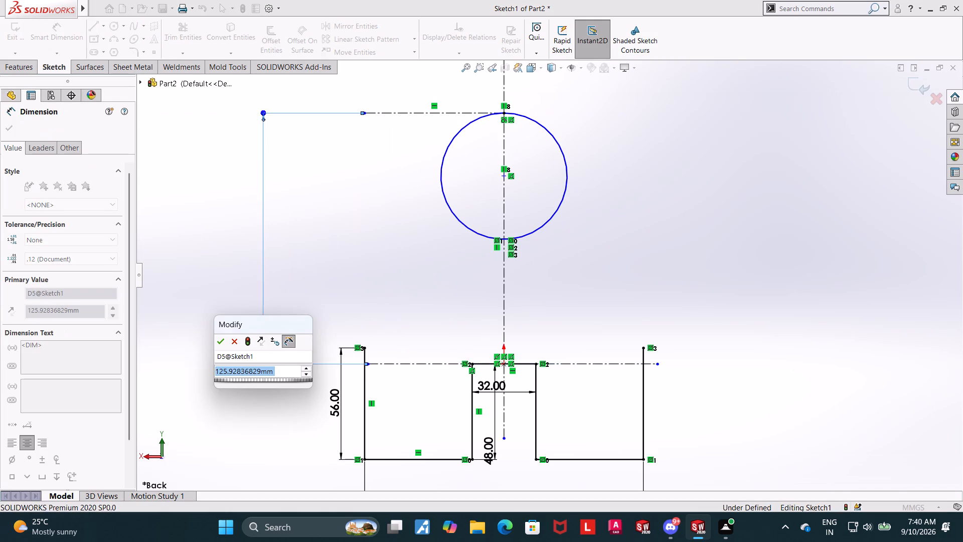
{"action": "key", "text": "7"}
{"action": "key", "text": "4"}
{"action": "key", "text": "Return"}
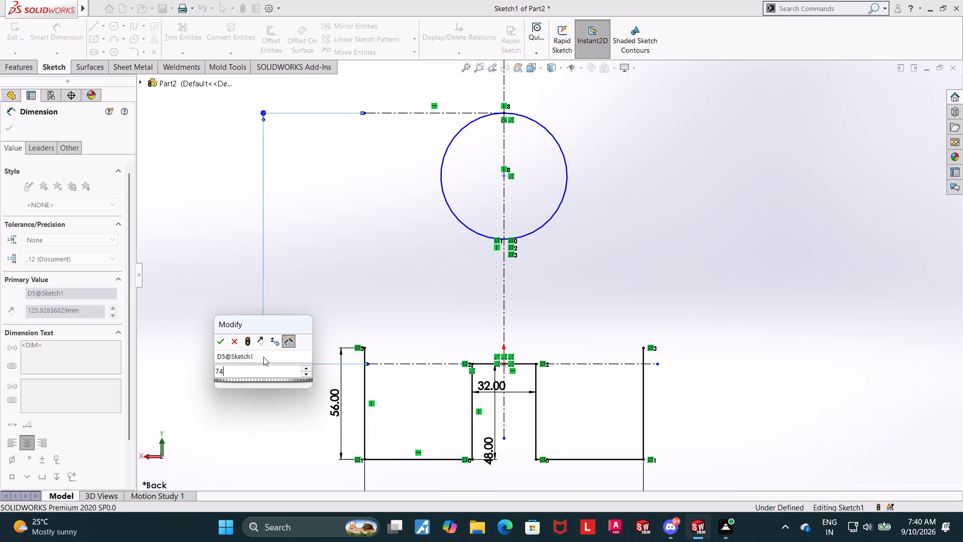
{"action": "key", "text": "Escape"}
Dimension the circle's diameter to 76 mm.
{"action": "left_click", "coordinate": [62, 32]}
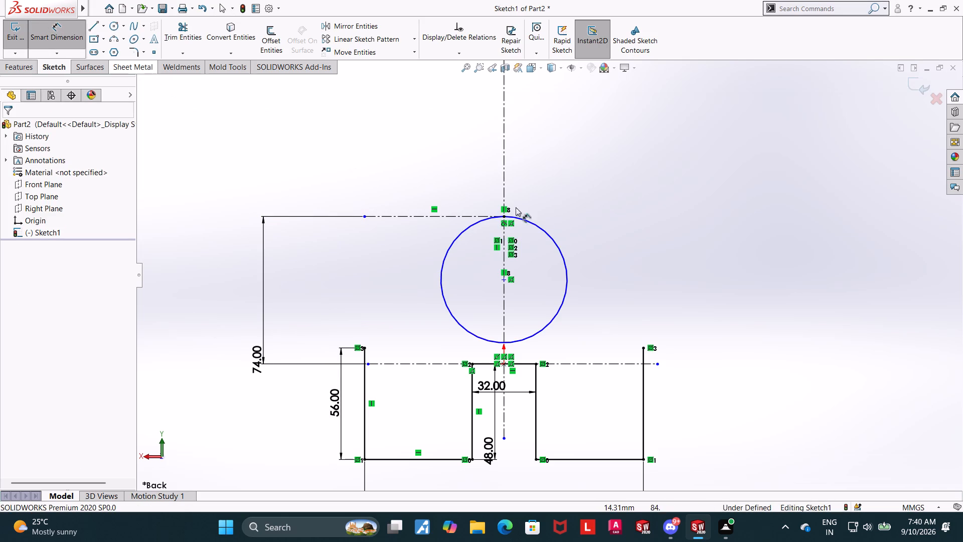
{"action": "left_click", "coordinate": [554, 245]}
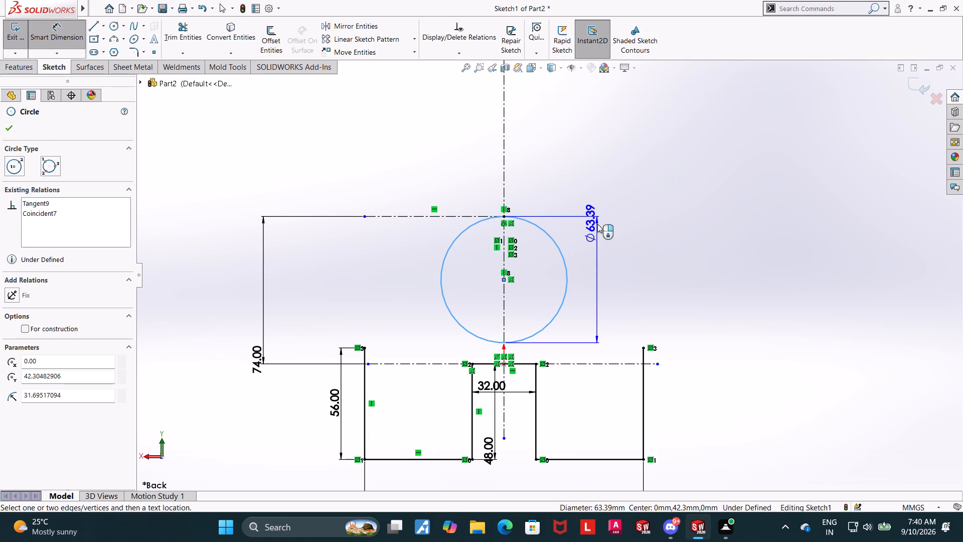
{"action": "left_click", "coordinate": [597, 224]}
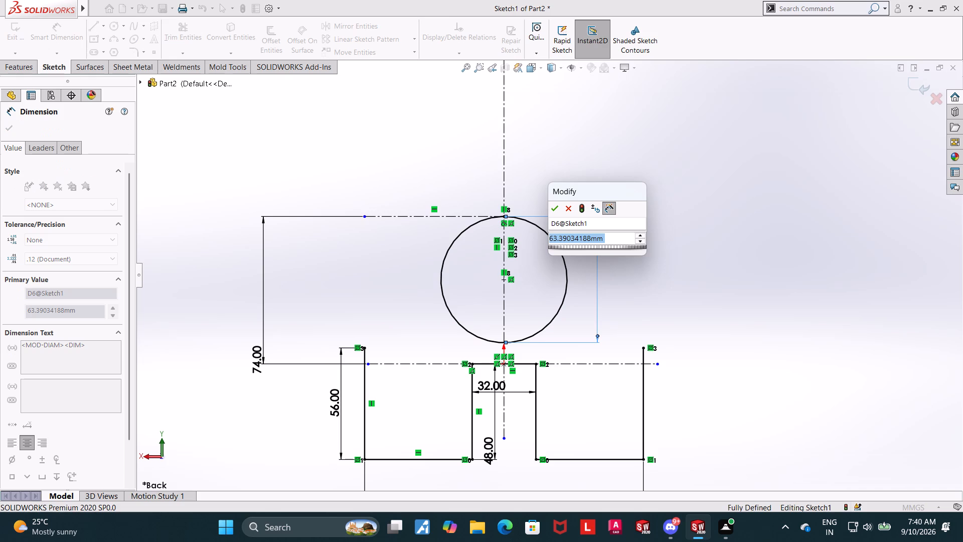
{"action": "type", "text": "38"}
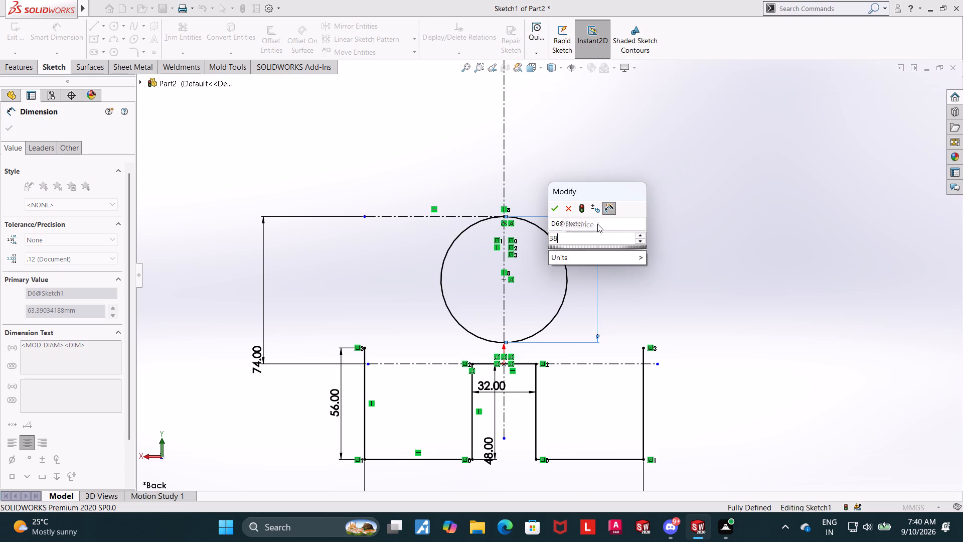
{"action": "key", "text": "BackSpace"}
{"action": "key", "text": "BackSpace"}
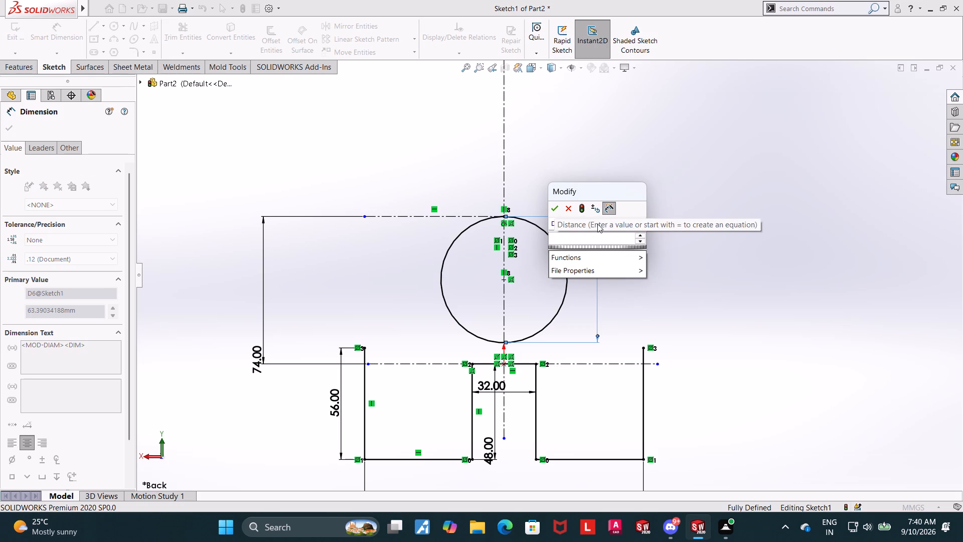
{"action": "type", "text": "76"}
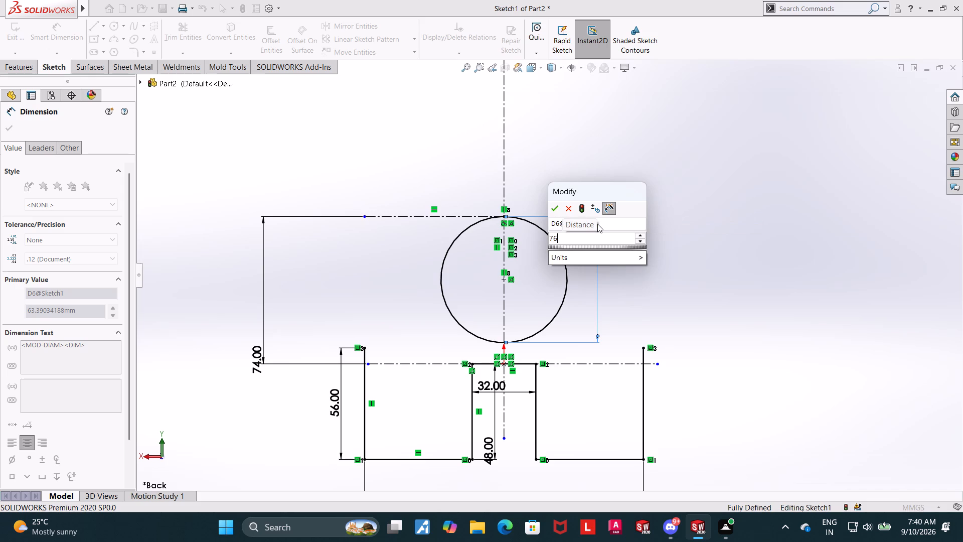
{"action": "key", "text": "Return"}
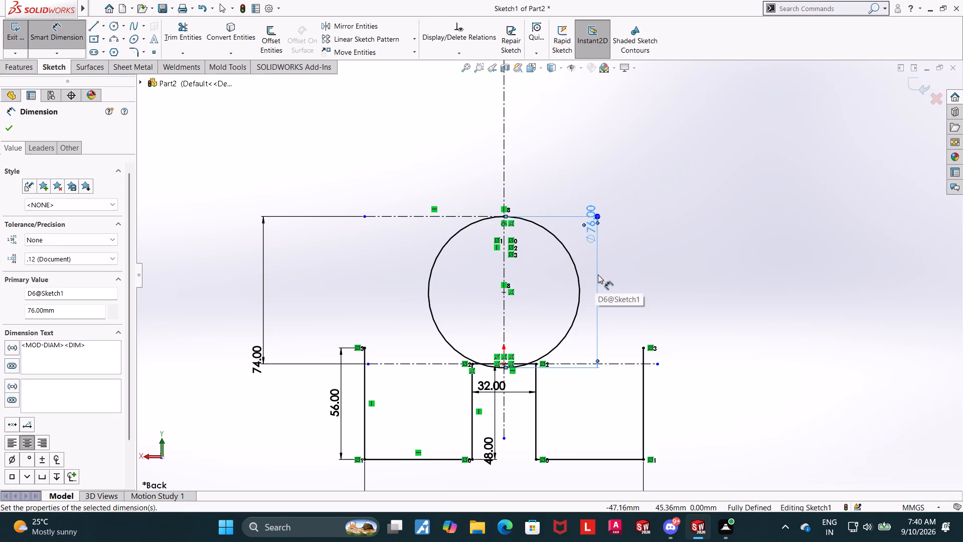
Sketch a concentric circle about 49 mm in diameter inside the 76 mm circle.
{"action": "scroll", "coordinate": [555, 390], "scroll_direction": "down", "scroll_amount": 2}
{"action": "scroll", "coordinate": [499, 328], "scroll_direction": "up", "scroll_amount": 2}
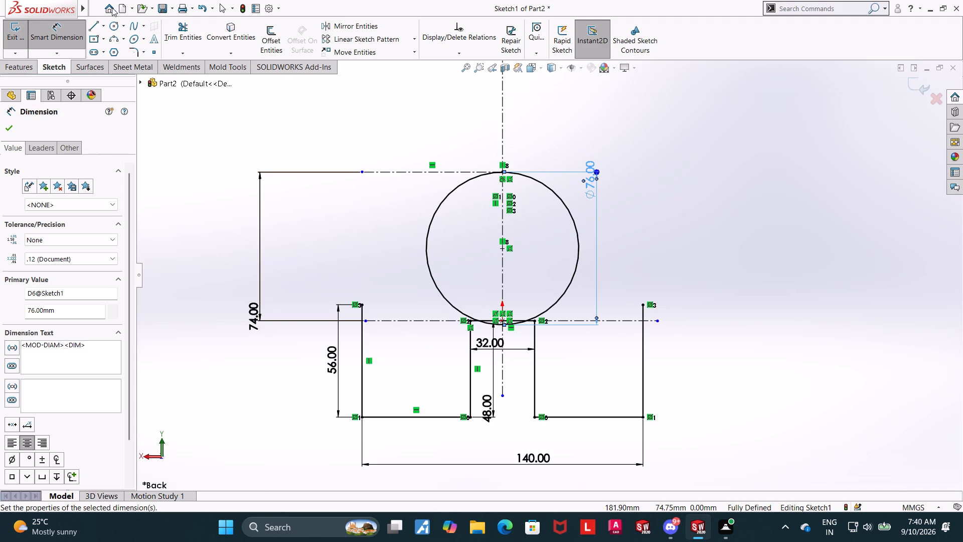
{"action": "left_click", "coordinate": [111, 27]}
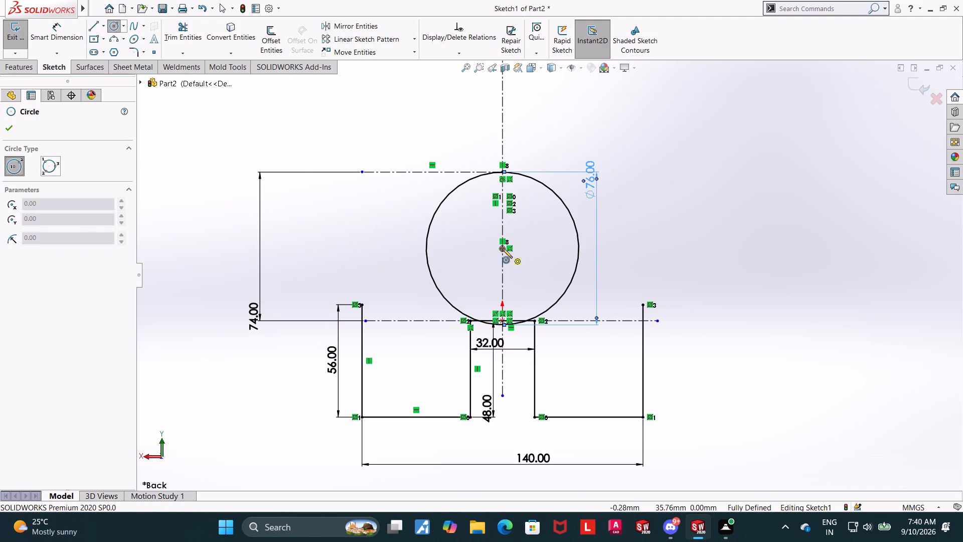
{"action": "left_click", "coordinate": [503, 248]}
{"action": "left_click", "coordinate": [544, 221]}
{"action": "key", "text": "Escape"}
Dimension the inner concentric circle's diameter to 40 mm.
{"action": "left_click", "coordinate": [47, 35]}
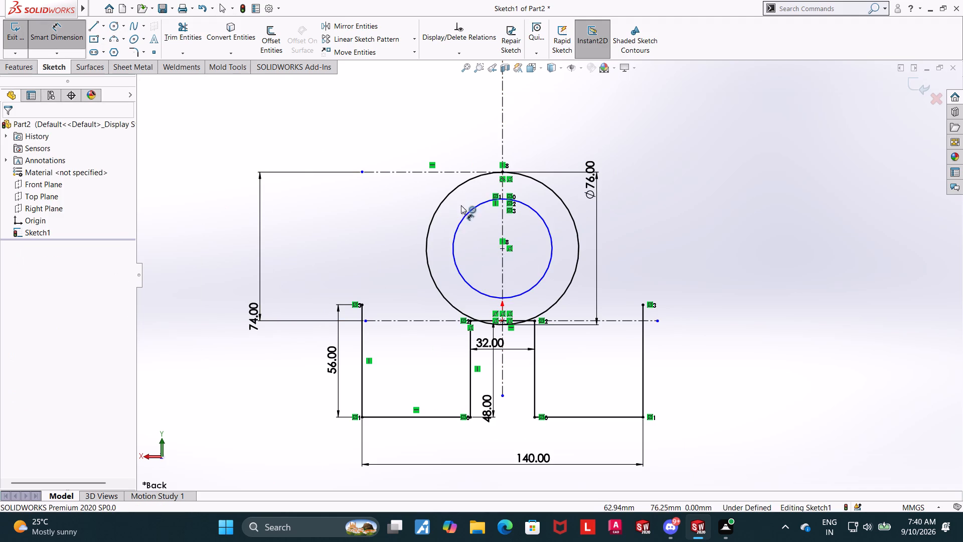
{"action": "left_click", "coordinate": [547, 230]}
{"action": "left_click", "coordinate": [633, 223]}
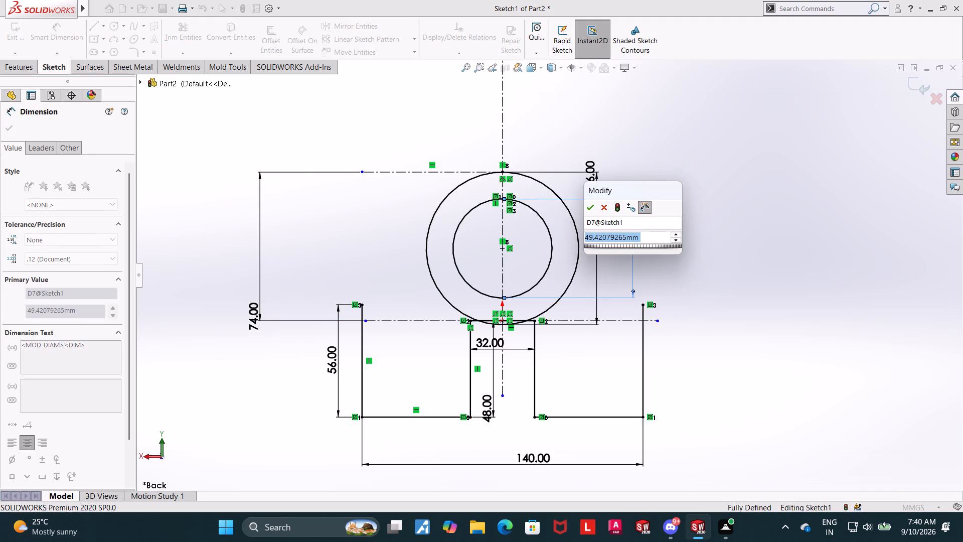
{"action": "type", "text": "40"}
{"action": "key", "text": "Return"}
{"action": "key", "text": "Escape"}
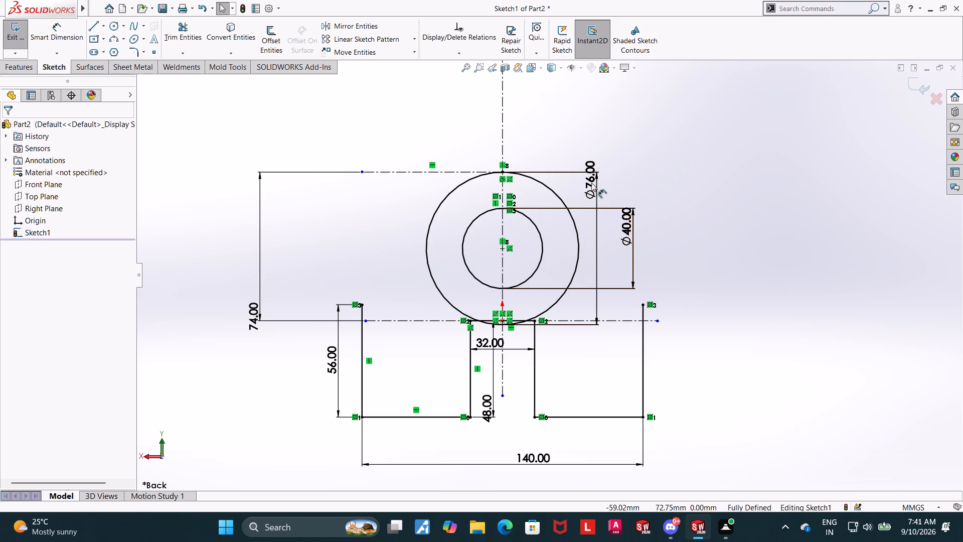
Sketch a concave three-point arc, radius about 30 mm, from the 76 mm circle's side quadrant to the original half's top outer corner.
{"action": "left_click", "coordinate": [111, 42]}
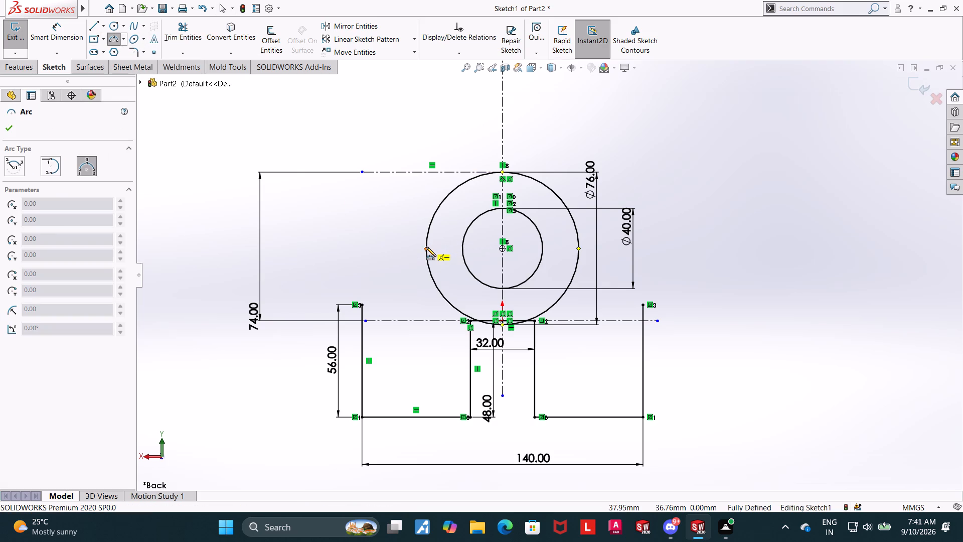
{"action": "left_click", "coordinate": [426, 247]}
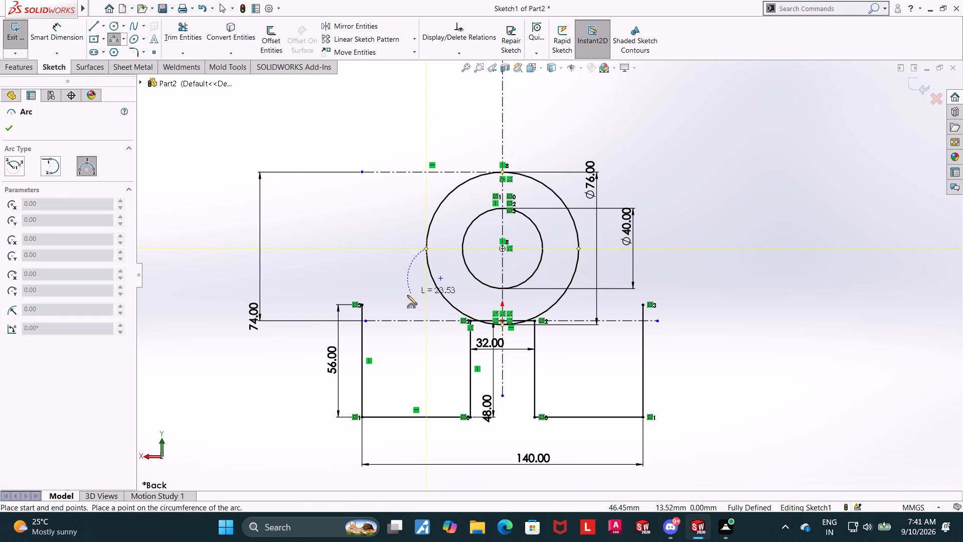
{"action": "left_click", "coordinate": [364, 305]}
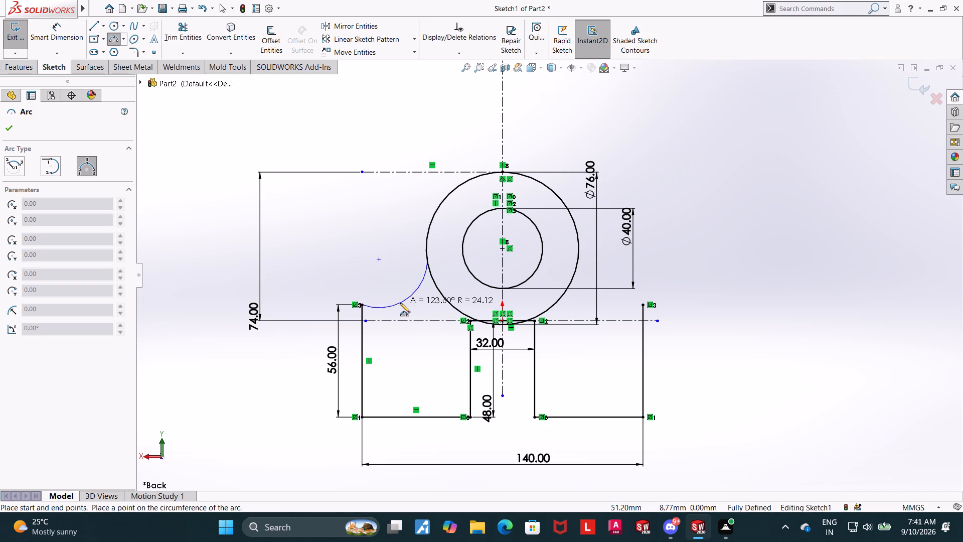
{"action": "left_click", "coordinate": [400, 296]}
{"action": "key", "text": "Escape"}
Dimension the concave arc's radius to 28.25 mm.
{"action": "left_click", "coordinate": [53, 31]}
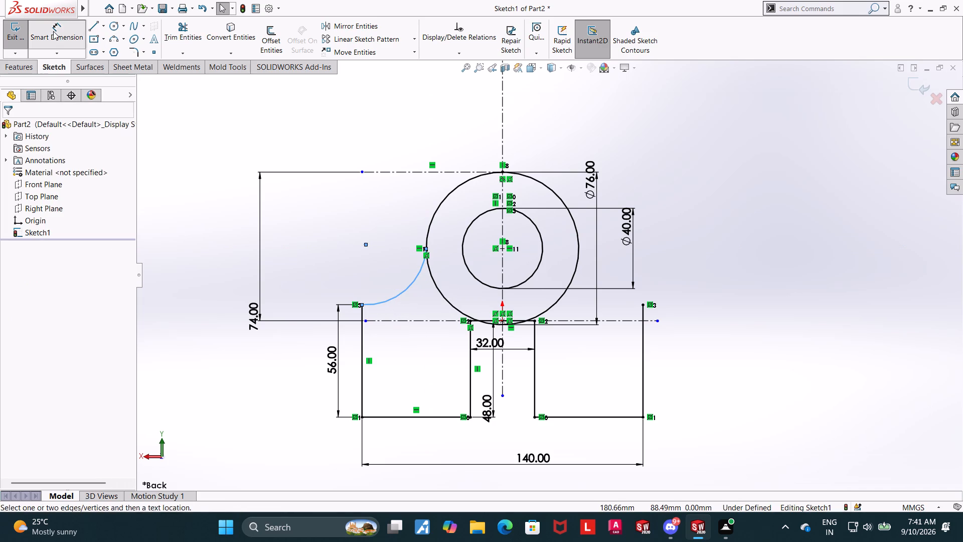
{"action": "left_click", "coordinate": [408, 285]}
{"action": "left_click", "coordinate": [419, 305]}
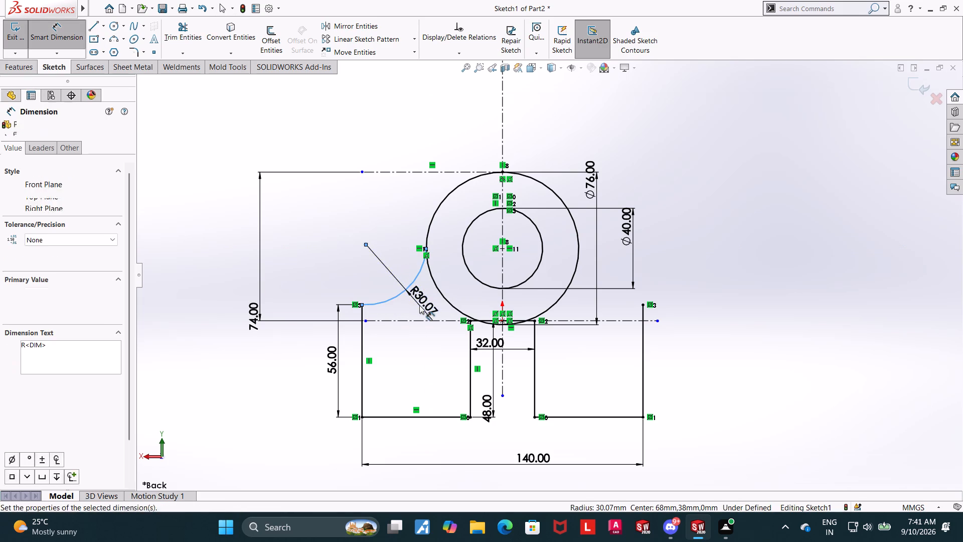
{"action": "type", "text": "28.25"}
{"action": "key", "text": "Return"}
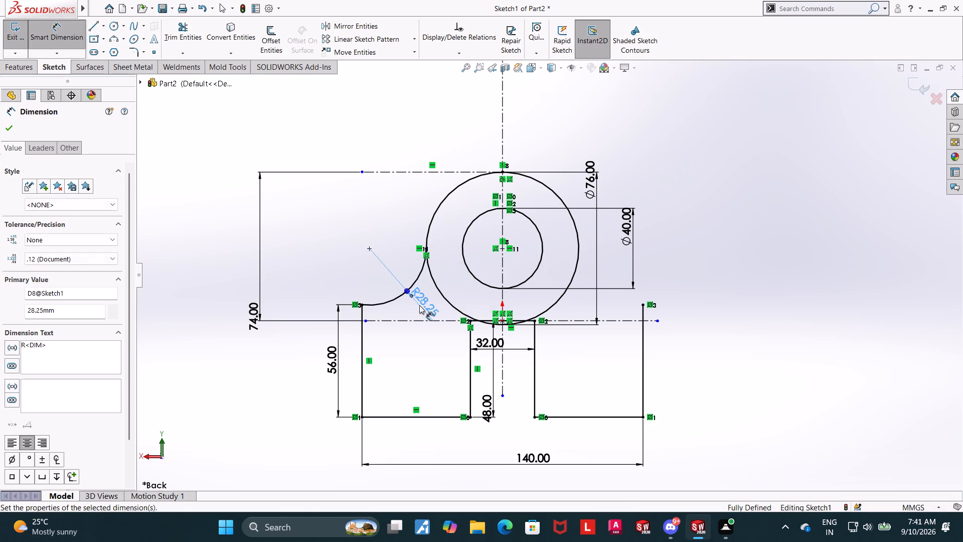
{"action": "key", "text": "Escape"}
Trim the 76 mm circle's lower quarter beside the concave arc and its segment below the notch's top line.
{"action": "scroll", "coordinate": [437, 279], "scroll_direction": "down", "scroll_amount": 3}
{"action": "scroll", "coordinate": [471, 256], "scroll_direction": "down", "scroll_amount": 3}
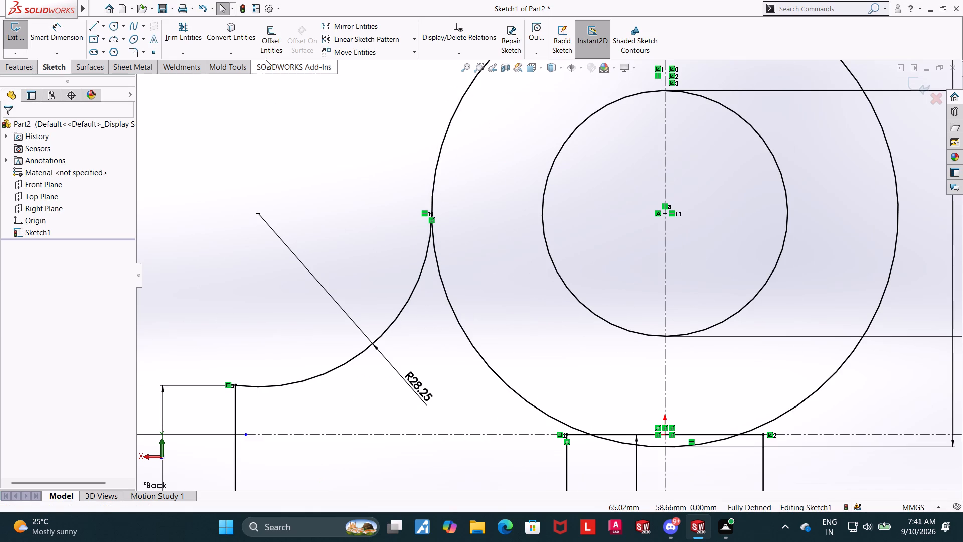
{"action": "left_click", "coordinate": [195, 22]}
{"action": "left_click_drag", "start_coordinate": [515, 329], "coordinate": [468, 379]}
{"action": "scroll", "coordinate": [559, 380], "scroll_direction": "up", "scroll_amount": 2}
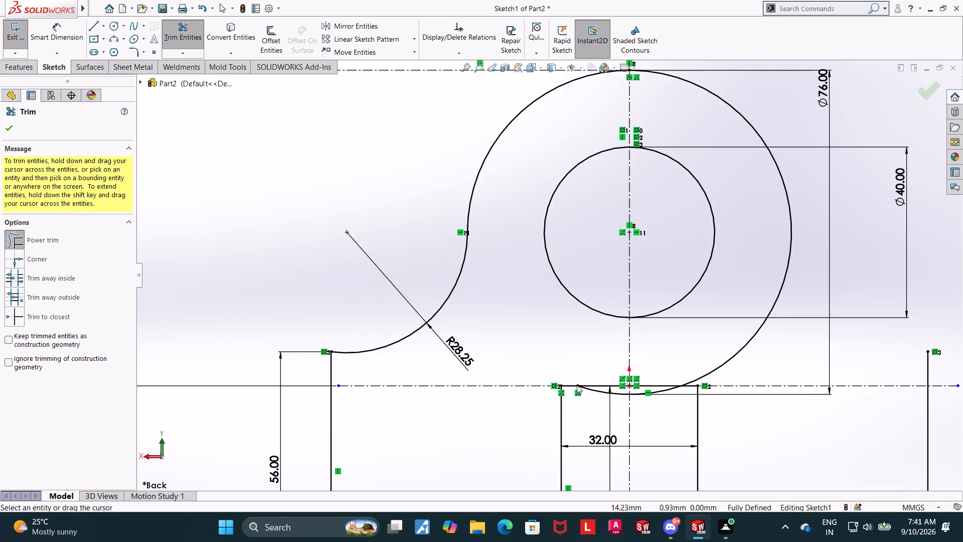
{"action": "scroll", "coordinate": [660, 410], "scroll_direction": "down", "scroll_amount": 6}
{"action": "left_click_drag", "start_coordinate": [495, 289], "coordinate": [478, 336]}
{"action": "left_click_drag", "start_coordinate": [608, 280], "coordinate": [629, 319]}
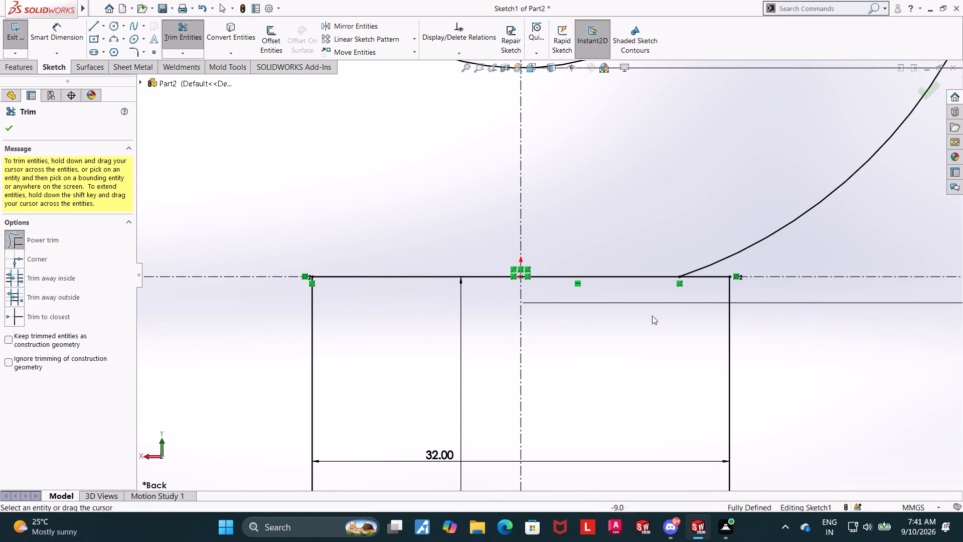
{"action": "scroll", "coordinate": [739, 280], "scroll_direction": "up", "scroll_amount": 9}
{"action": "scroll", "coordinate": [607, 193], "scroll_direction": "down", "scroll_amount": 3}
{"action": "key", "text": "Escape"}
{"action": "key", "text": "Escape"}
Mirror the 28.25 mm radius arc about the vertical centerline.
{"action": "scroll", "coordinate": [496, 213], "scroll_direction": "up", "scroll_amount": 5}
{"action": "left_click", "coordinate": [372, 27]}
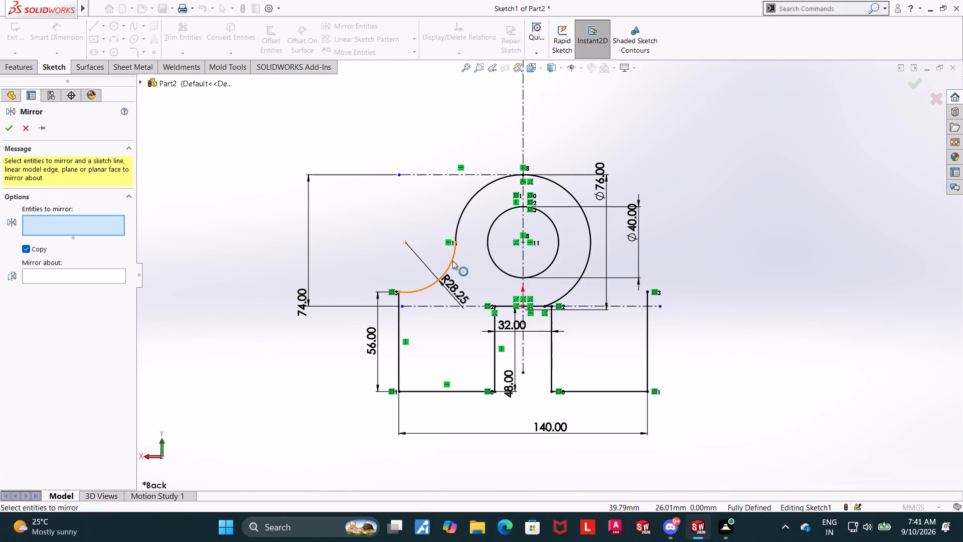
{"action": "left_click", "coordinate": [452, 260]}
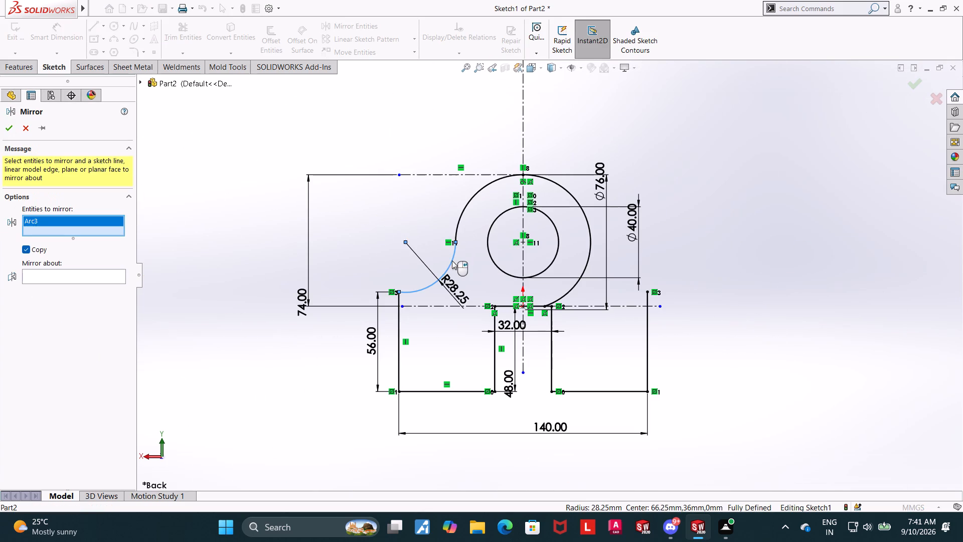
{"action": "left_click", "coordinate": [65, 277]}
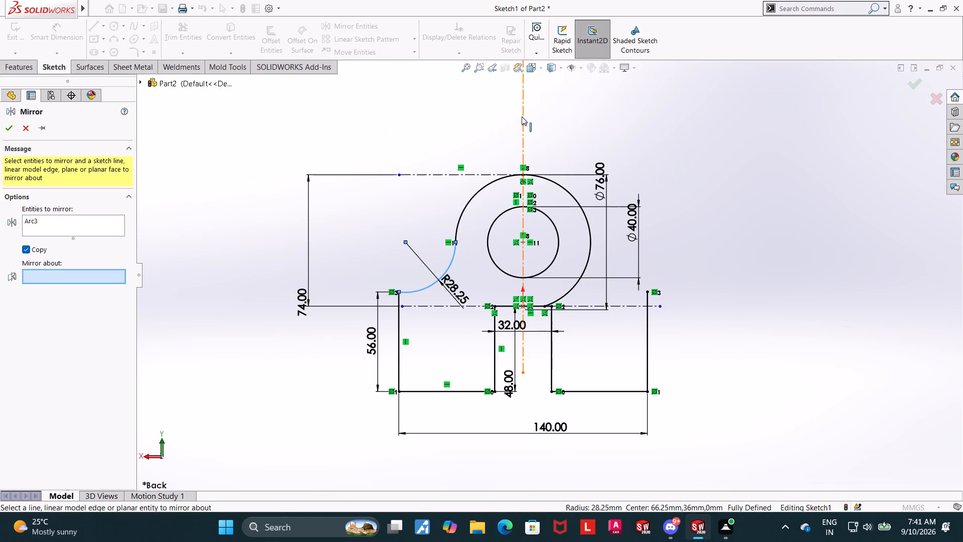
{"action": "left_click", "coordinate": [522, 116]}
{"action": "left_click", "coordinate": [13, 130]}
{"action": "scroll", "coordinate": [566, 307], "scroll_direction": "down", "scroll_amount": 2}
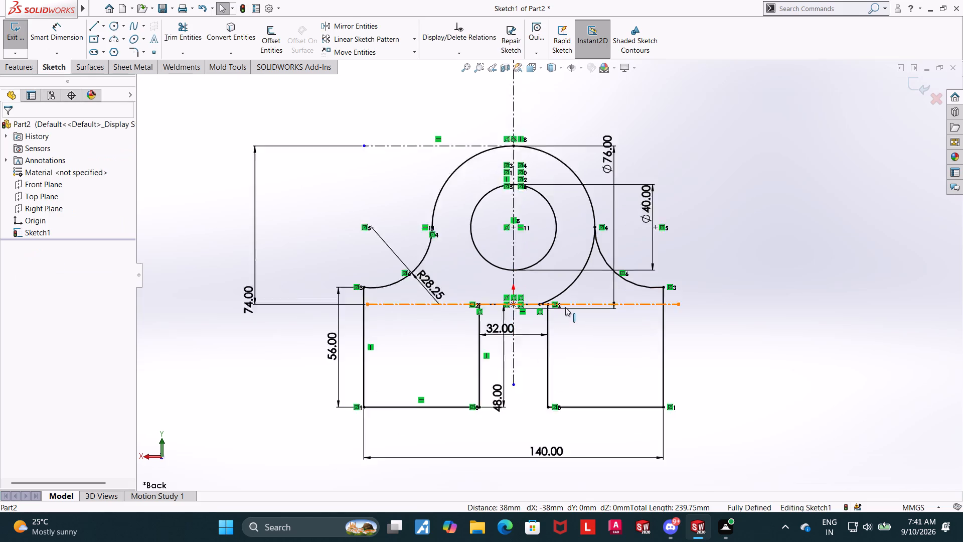
{"action": "scroll", "coordinate": [565, 307], "scroll_direction": "down", "scroll_amount": 1}
{"action": "key", "text": "Escape"}
Trim the remaining lower quarter of the 76 mm circle between the mirrored arc and the notch's top line.
{"action": "left_click", "coordinate": [178, 32]}
{"action": "scroll", "coordinate": [642, 233], "scroll_direction": "down", "scroll_amount": 3}
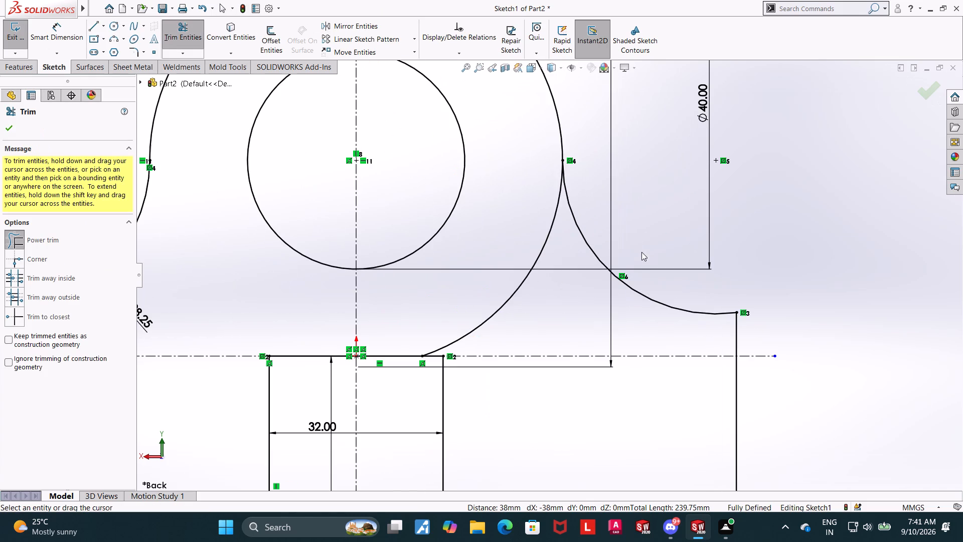
{"action": "left_click_drag", "start_coordinate": [559, 286], "coordinate": [513, 276]}
{"action": "scroll", "coordinate": [544, 316], "scroll_direction": "up", "scroll_amount": 7}
{"action": "key", "text": "Escape"}
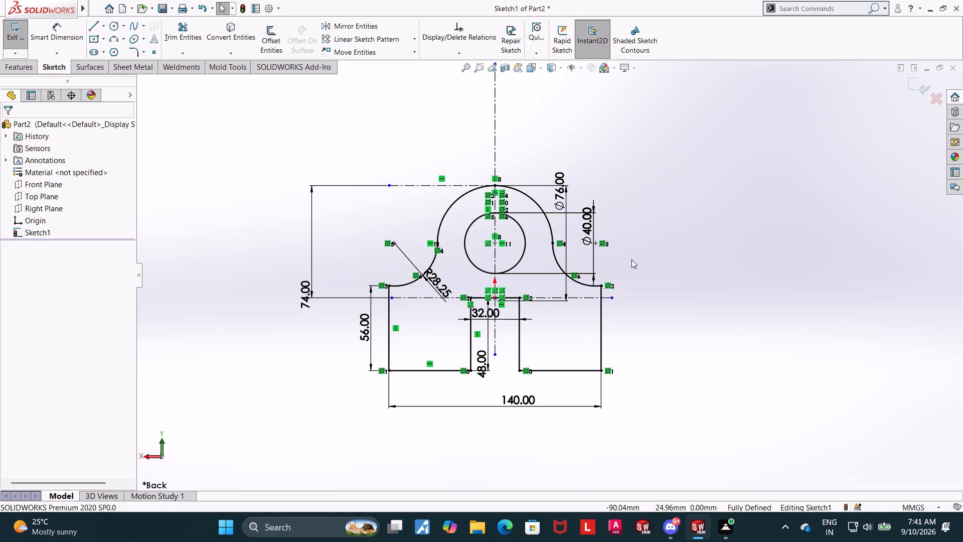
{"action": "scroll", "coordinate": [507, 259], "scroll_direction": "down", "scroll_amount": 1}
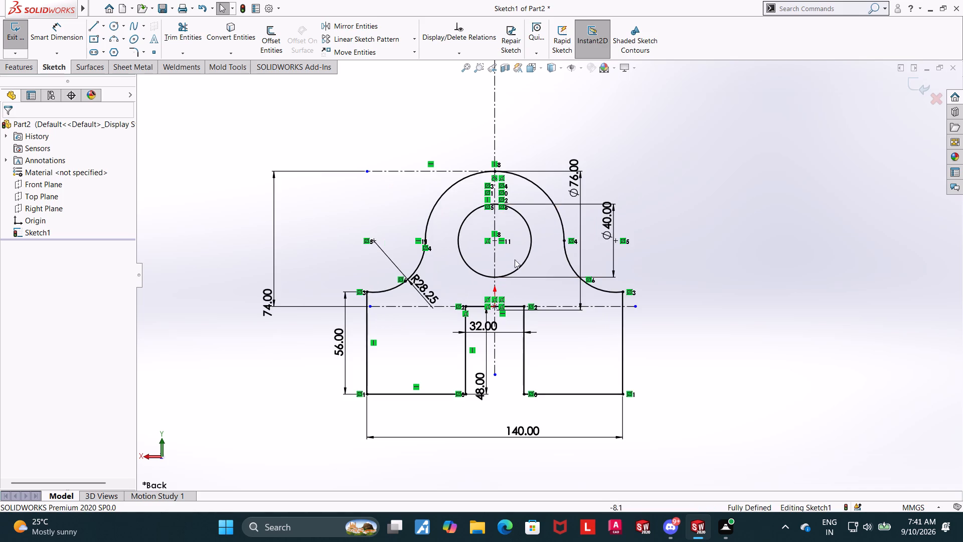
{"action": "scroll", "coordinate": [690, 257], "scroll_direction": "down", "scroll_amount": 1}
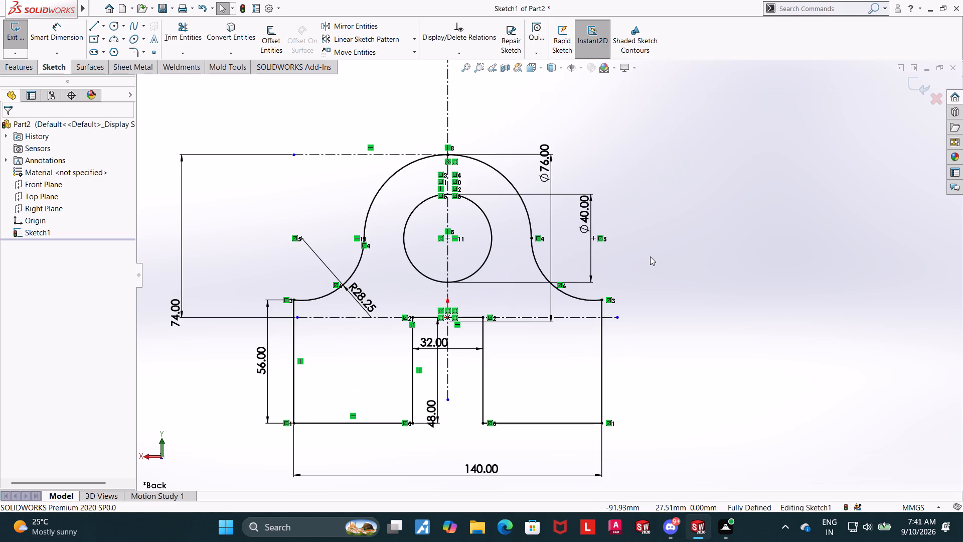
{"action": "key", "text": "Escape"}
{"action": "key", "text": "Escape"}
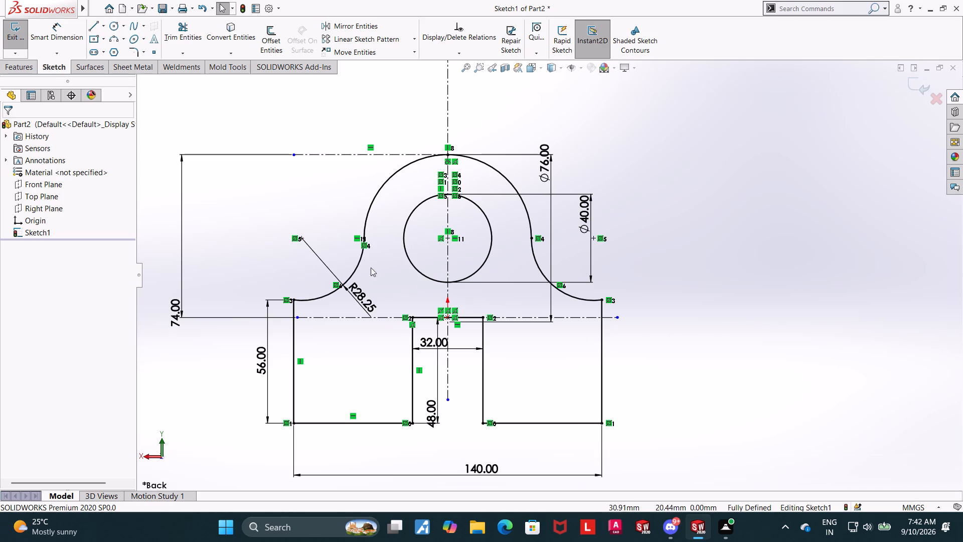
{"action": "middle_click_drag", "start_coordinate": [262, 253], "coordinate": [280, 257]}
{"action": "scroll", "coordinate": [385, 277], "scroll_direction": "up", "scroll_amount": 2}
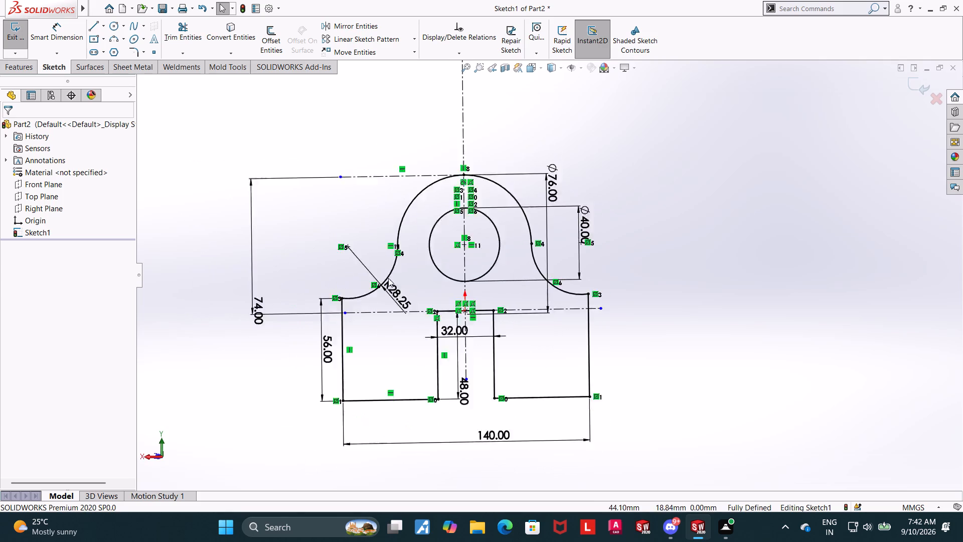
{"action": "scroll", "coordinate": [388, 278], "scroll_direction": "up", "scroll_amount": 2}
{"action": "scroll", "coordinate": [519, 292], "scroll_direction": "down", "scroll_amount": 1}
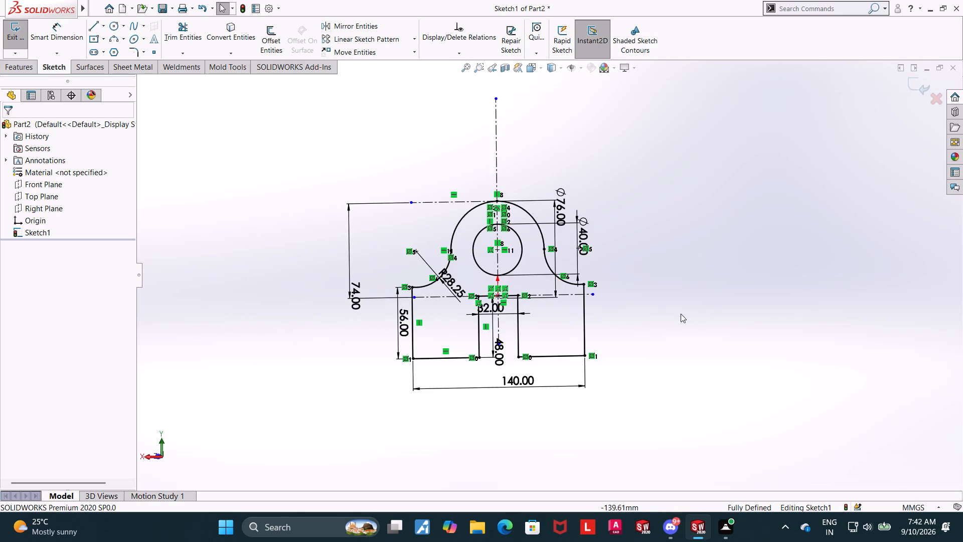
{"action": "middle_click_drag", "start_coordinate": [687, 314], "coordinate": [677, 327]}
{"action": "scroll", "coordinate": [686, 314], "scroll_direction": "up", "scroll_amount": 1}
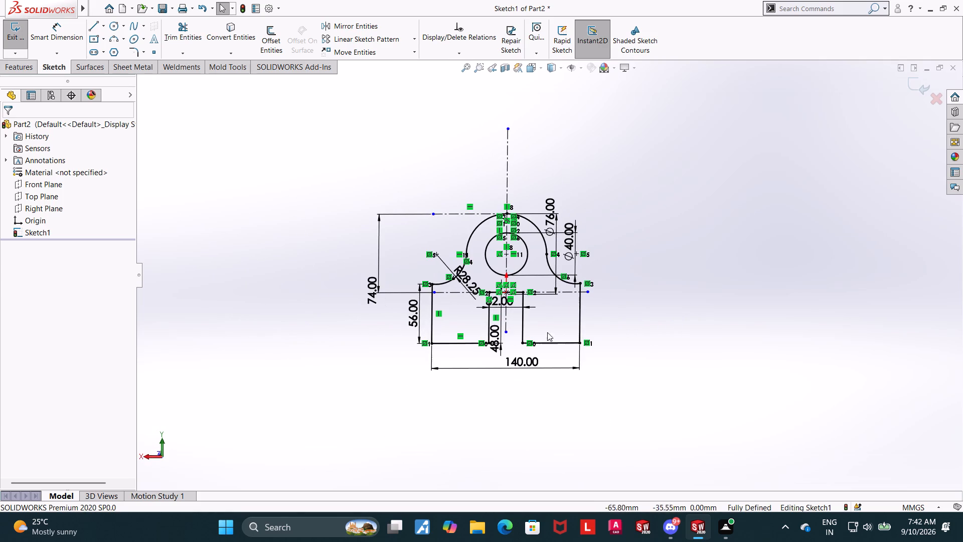
Sketch two vertically aligned circles, each about 17 mm in diameter, inside the profile's right leg as seen from the front.
{"action": "left_click", "coordinate": [43, 237]}
{"action": "left_click", "coordinate": [72, 226]}
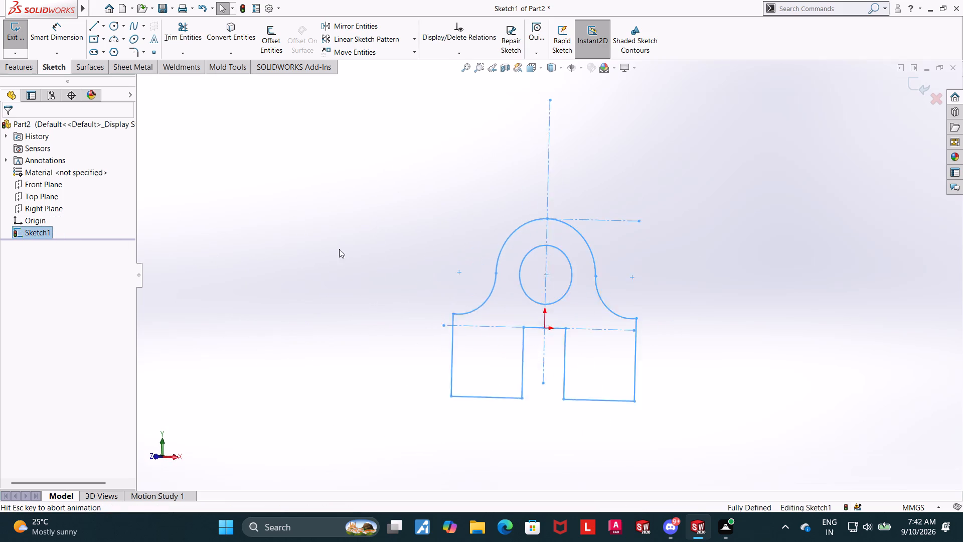
{"action": "scroll", "coordinate": [692, 472], "scroll_direction": "up", "scroll_amount": 4}
{"action": "scroll", "coordinate": [563, 340], "scroll_direction": "down", "scroll_amount": 4}
{"action": "key", "text": "Escape"}
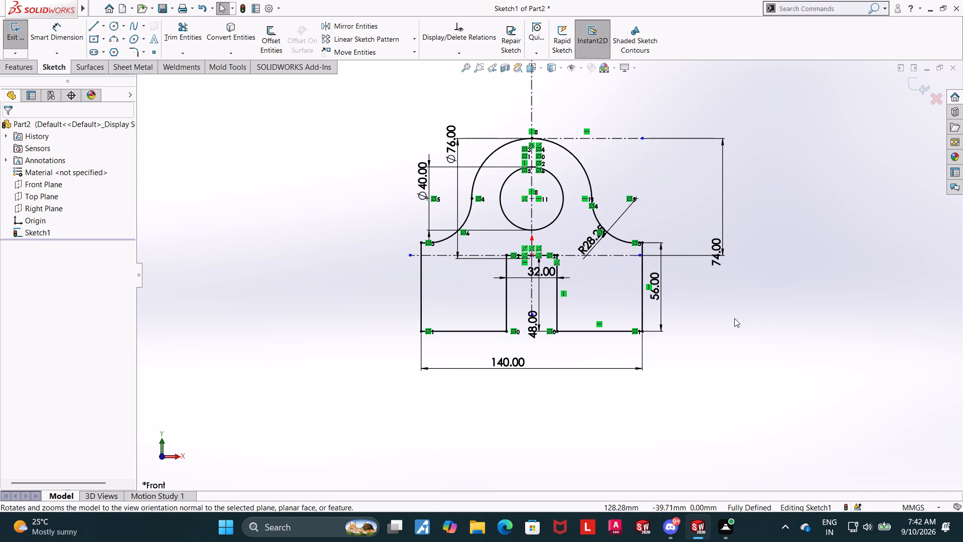
{"action": "left_click", "coordinate": [112, 24]}
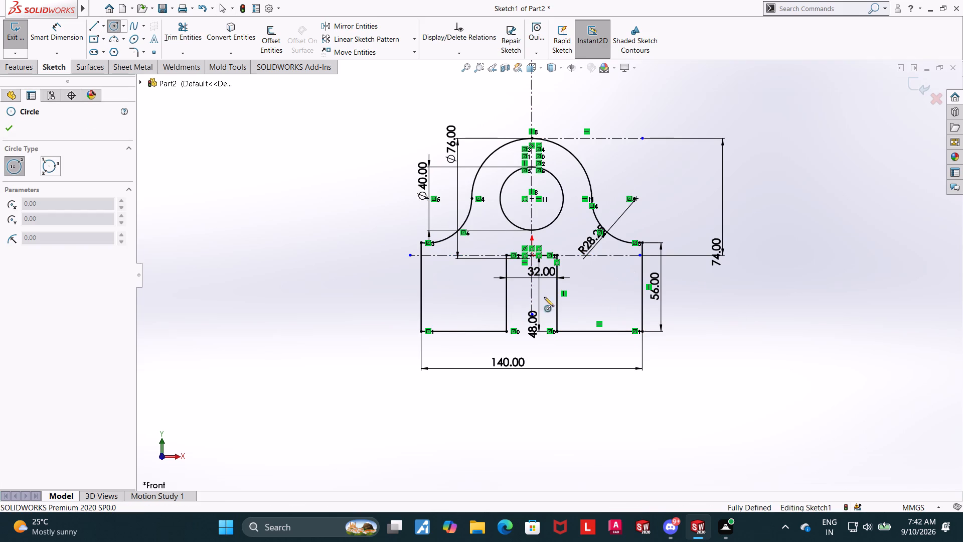
{"action": "left_click", "coordinate": [620, 314]}
{"action": "left_click", "coordinate": [632, 310]}
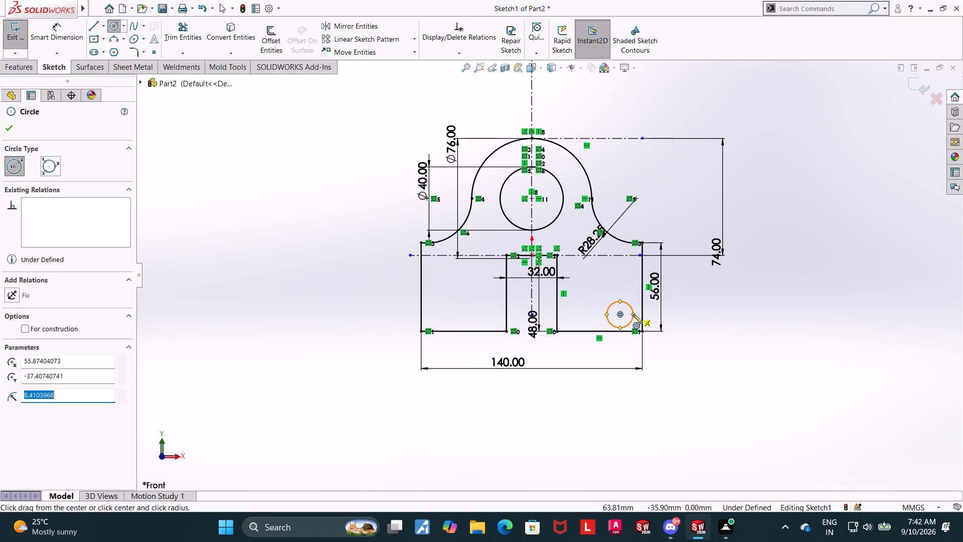
{"action": "key", "text": "Escape"}
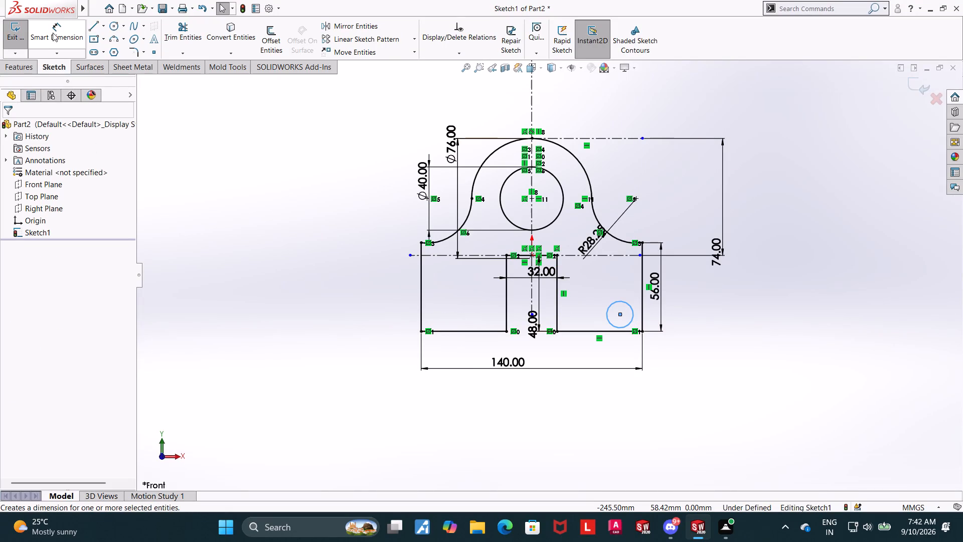
{"action": "left_click", "coordinate": [110, 26]}
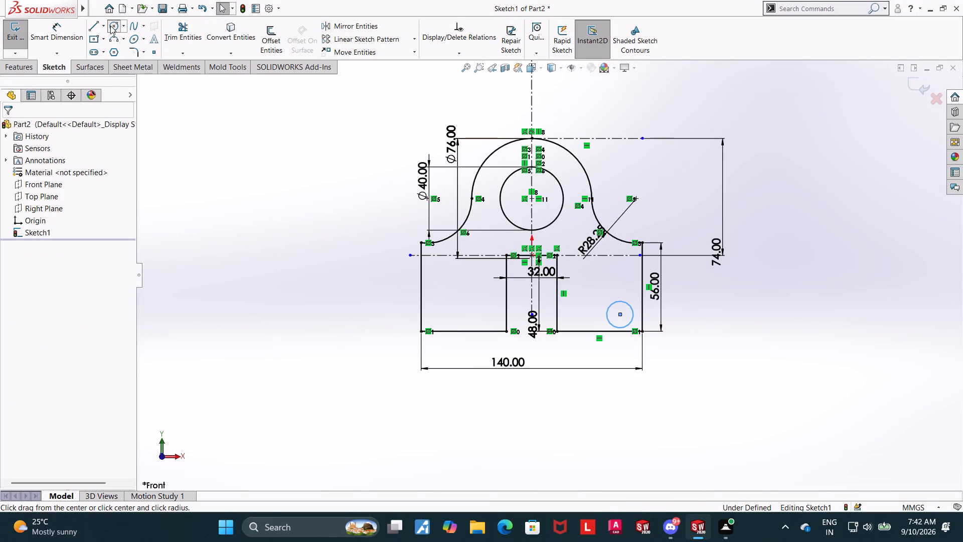
{"action": "left_click", "coordinate": [619, 274]}
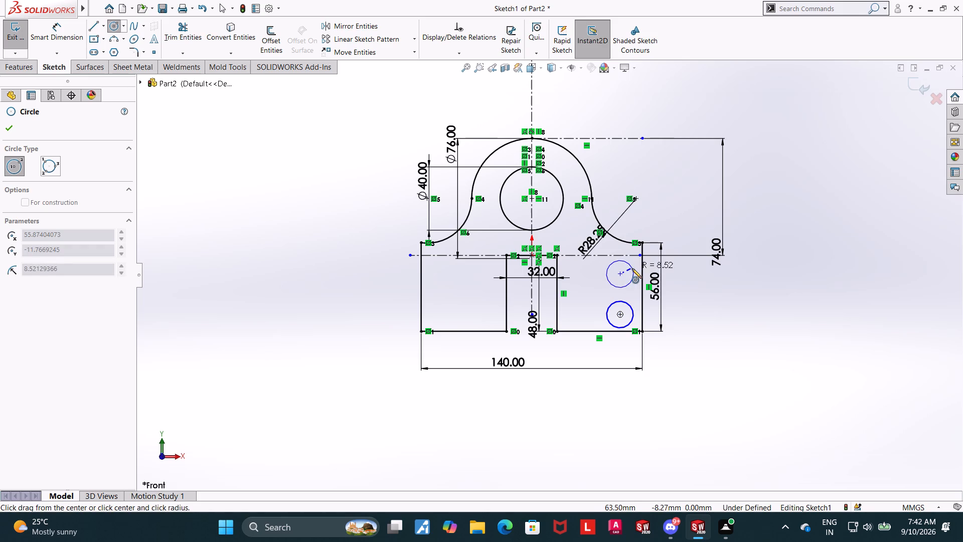
{"action": "left_click", "coordinate": [632, 268]}
{"action": "key", "text": "Escape"}
Dimension the vertical distance from the upper small circle's center to the right leg's top outer corner to 14 mm.
{"action": "left_click", "coordinate": [75, 37]}
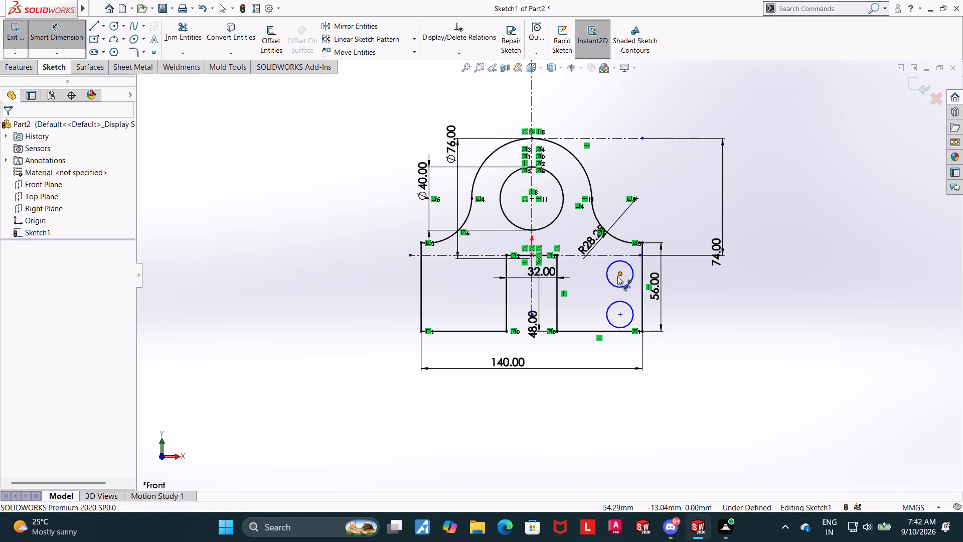
{"action": "left_click", "coordinate": [619, 275]}
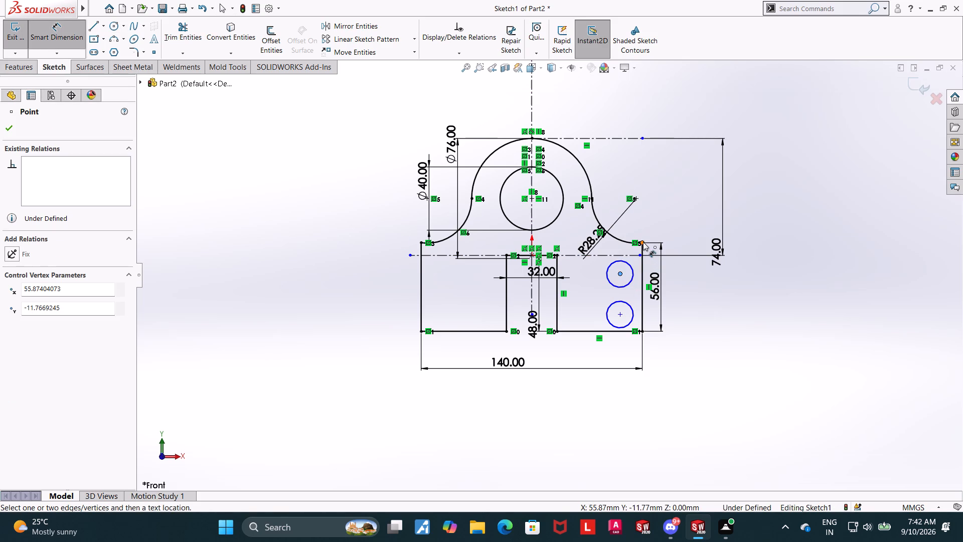
{"action": "left_click", "coordinate": [643, 242]}
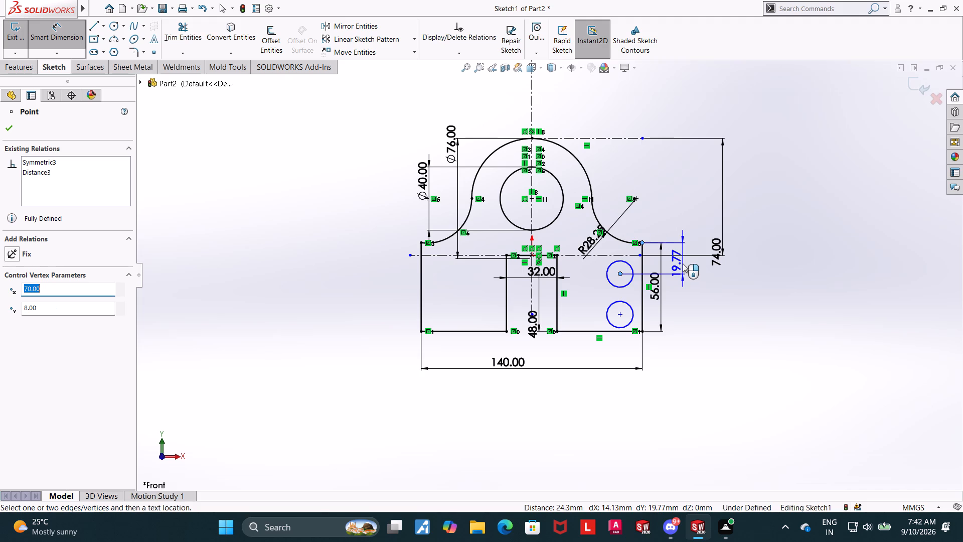
{"action": "left_click", "coordinate": [683, 263]}
{"action": "type", "text": "14"}
{"action": "key", "text": "Return"}
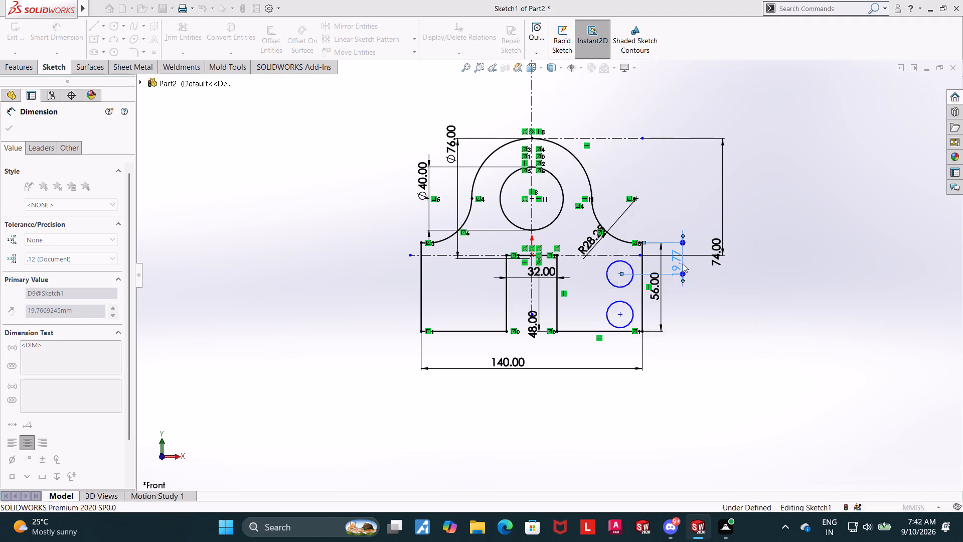
Dimension the vertical distance between the centers of the two small circles in the right leg to 28 mm.
{"action": "key", "text": "Escape"}
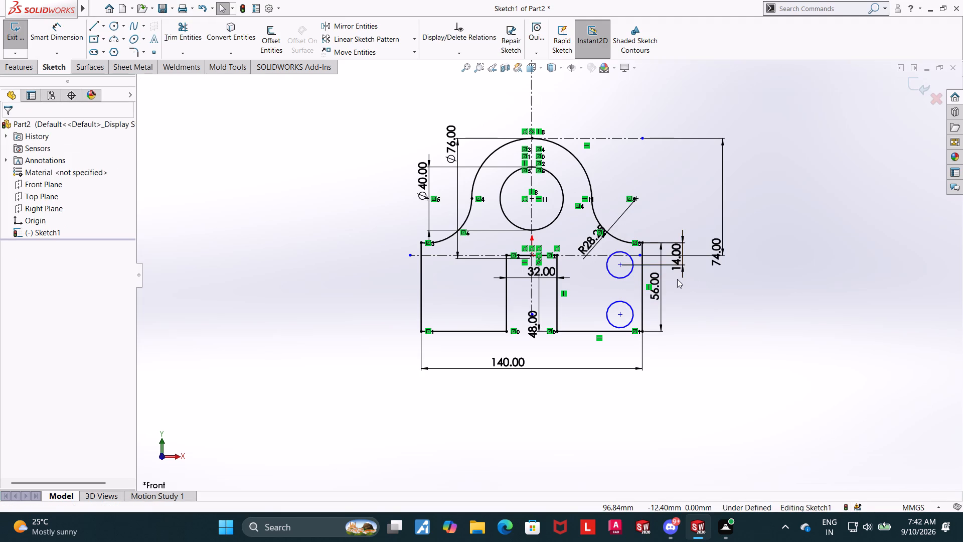
{"action": "left_click", "coordinate": [76, 34]}
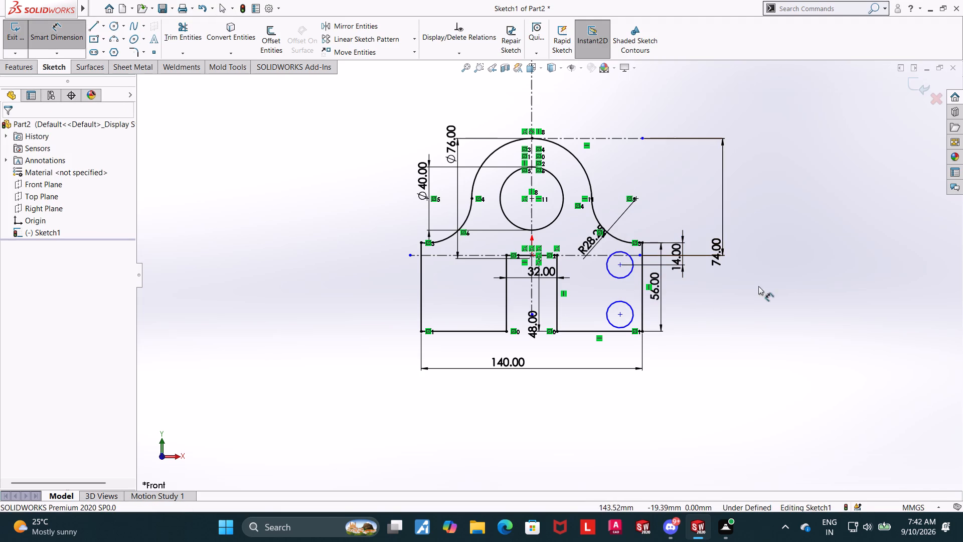
{"action": "left_click", "coordinate": [621, 266]}
{"action": "left_click", "coordinate": [620, 314]}
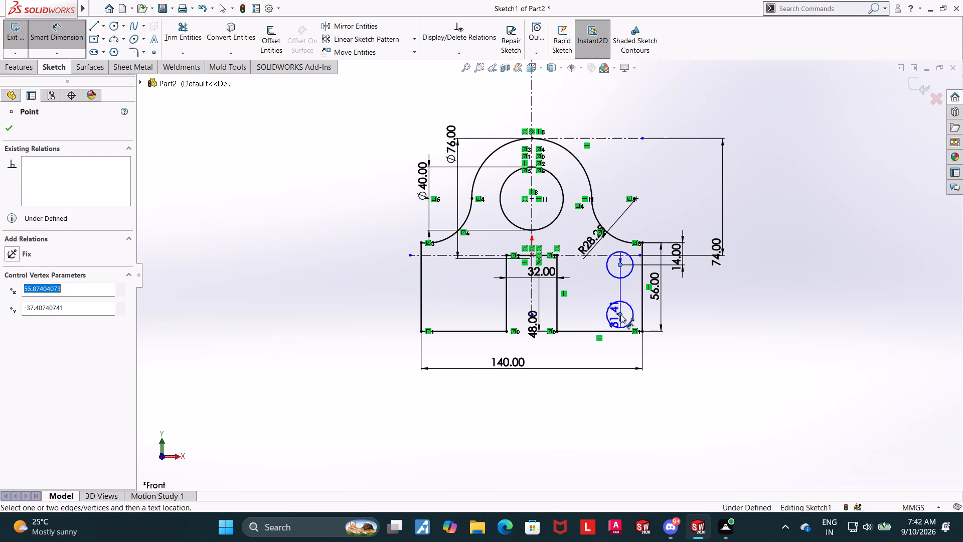
{"action": "left_click", "coordinate": [687, 307]}
{"action": "type", "text": "28"}
{"action": "key", "text": "Return"}
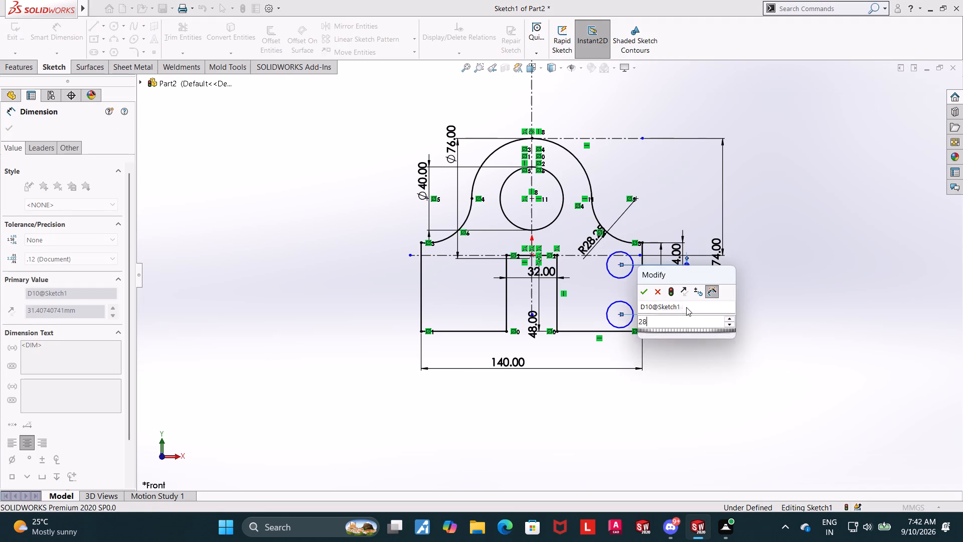
{"action": "key", "text": "Escape"}
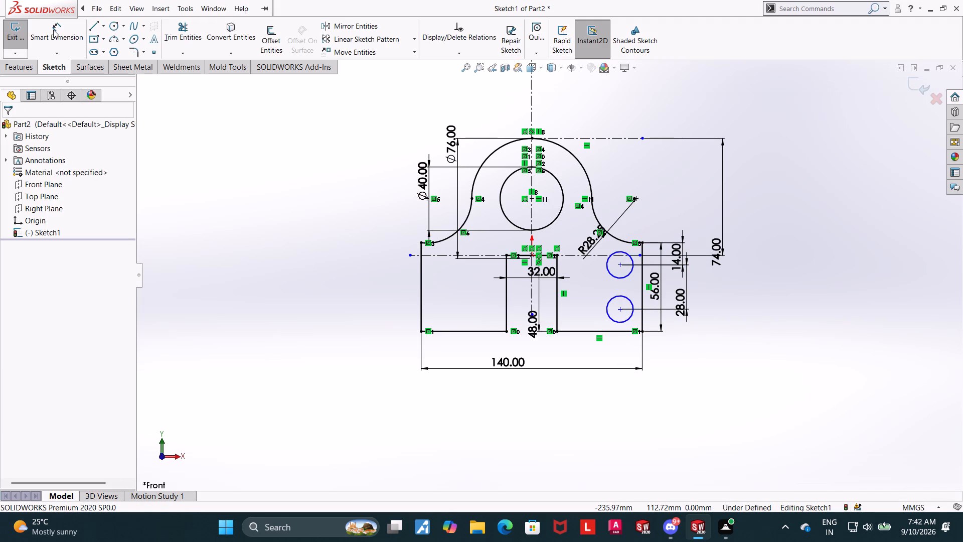
Dimension the diameter of the upper small circle in the right leg to 16 mm.
{"action": "left_click", "coordinate": [53, 30]}
{"action": "scroll", "coordinate": [599, 244], "scroll_direction": "down", "scroll_amount": 4}
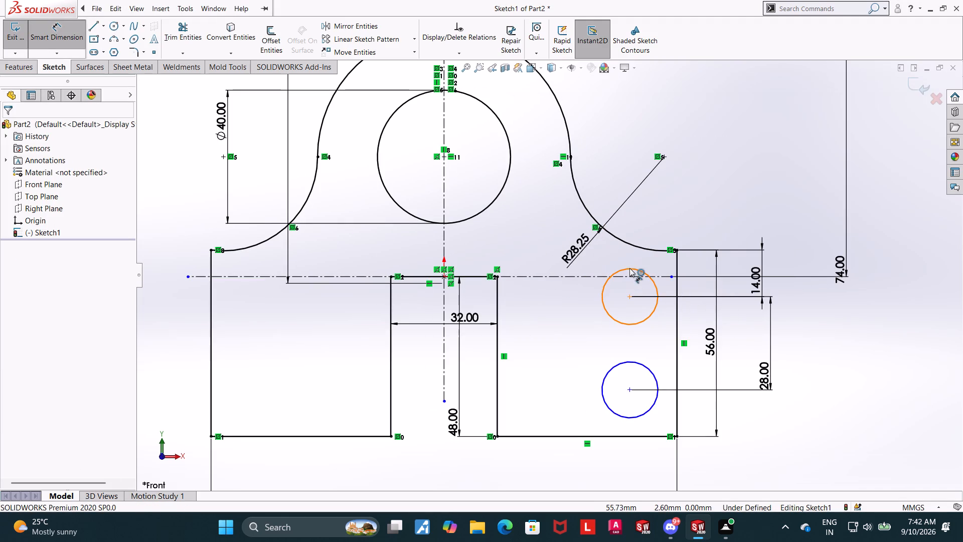
{"action": "left_click", "coordinate": [629, 268]}
{"action": "left_click", "coordinate": [674, 212]}
{"action": "type", "text": "167"}
{"action": "key", "text": "Return"}
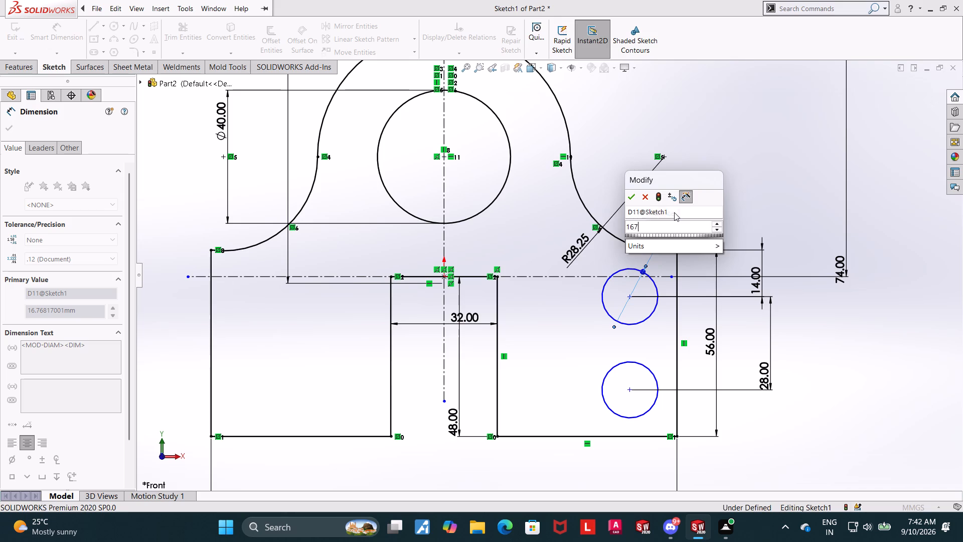
{"action": "scroll", "coordinate": [728, 232], "scroll_direction": "up", "scroll_amount": 5}
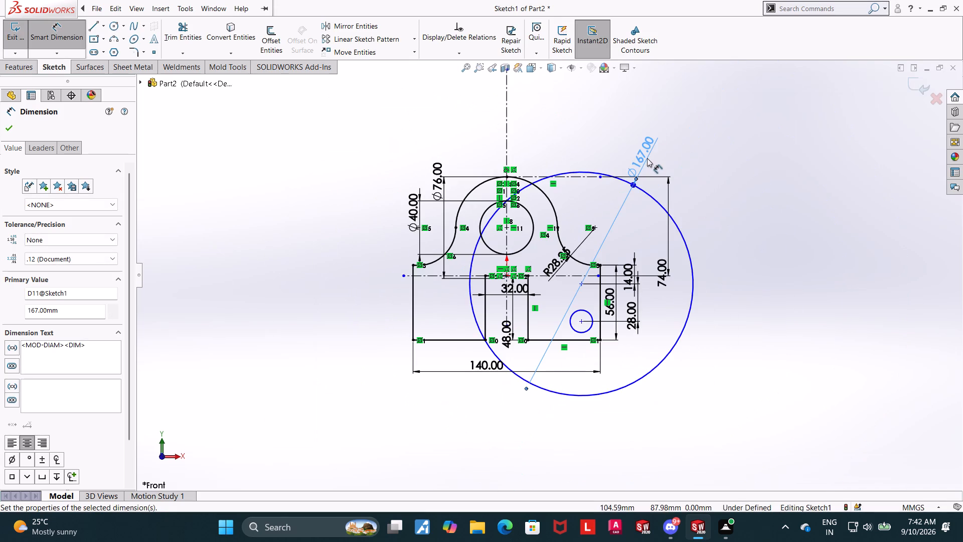
{"action": "double_click", "coordinate": [645, 158]}
{"action": "type", "text": "15"}
{"action": "key", "text": "BackSpace"}
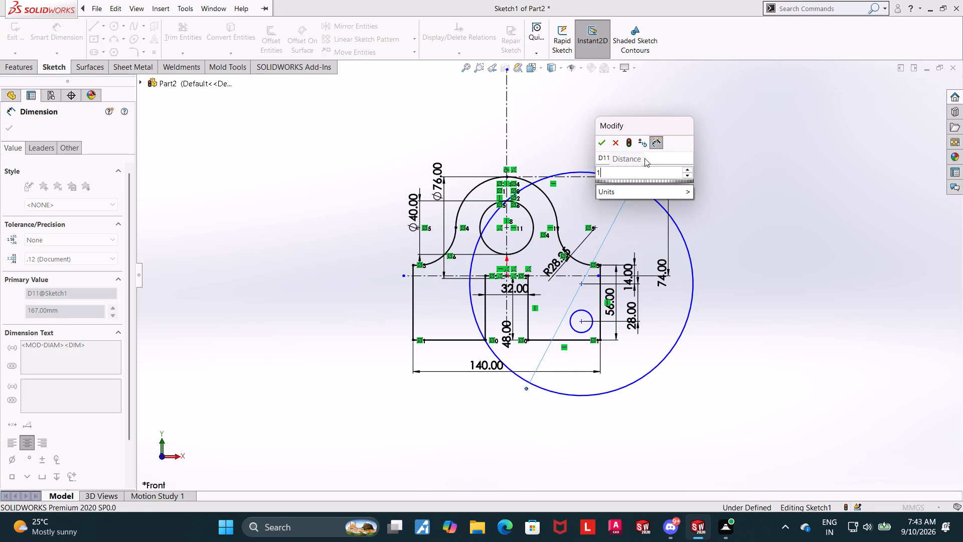
{"action": "key", "text": "6"}
{"action": "key", "text": "Return"}
{"action": "scroll", "coordinate": [573, 279], "scroll_direction": "down", "scroll_amount": 4}
{"action": "key", "text": "Escape"}
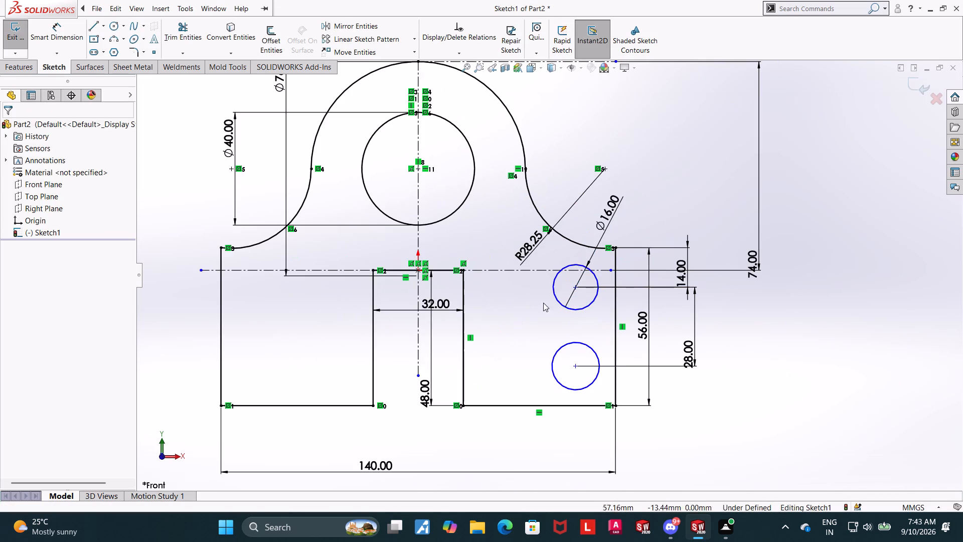
Dimension the diameter of the lower small circle in the right leg to 16 mm.
{"action": "left_click", "coordinate": [53, 30]}
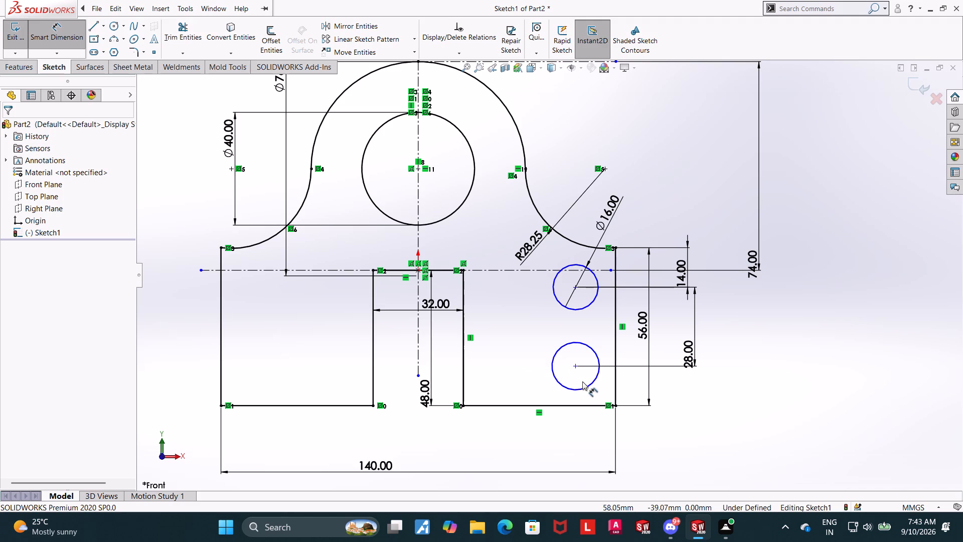
{"action": "left_click", "coordinate": [587, 385]}
{"action": "left_click", "coordinate": [702, 419]}
{"action": "type", "text": "16"}
{"action": "key", "text": "Return"}
{"action": "key", "text": "Escape"}
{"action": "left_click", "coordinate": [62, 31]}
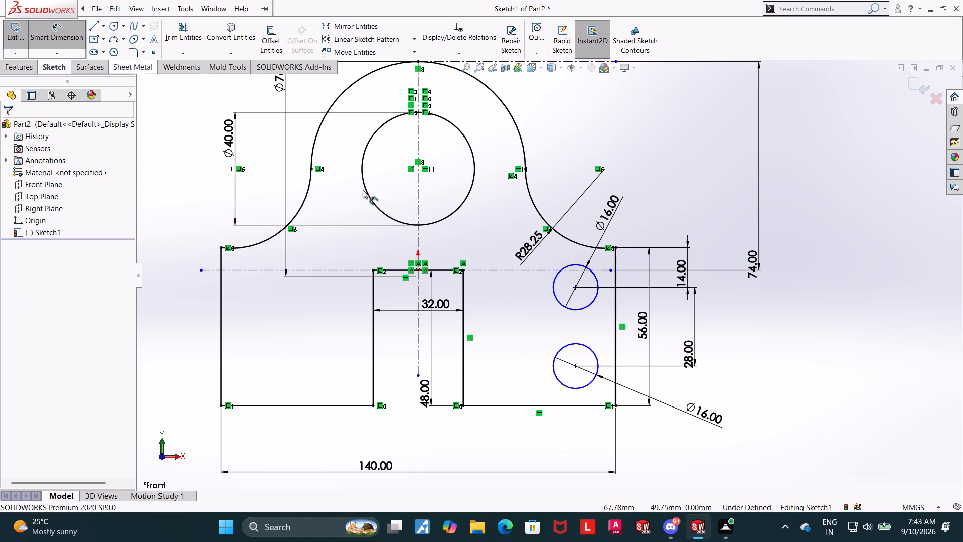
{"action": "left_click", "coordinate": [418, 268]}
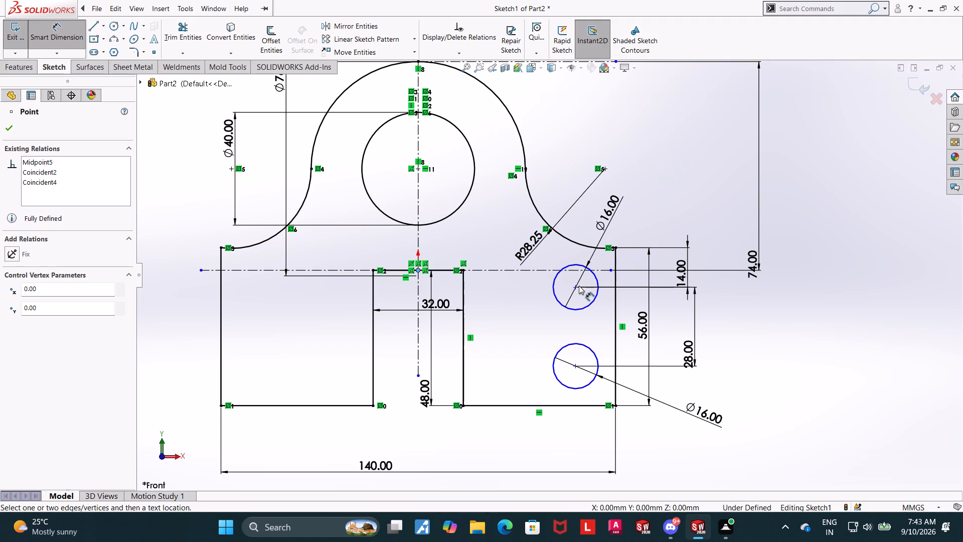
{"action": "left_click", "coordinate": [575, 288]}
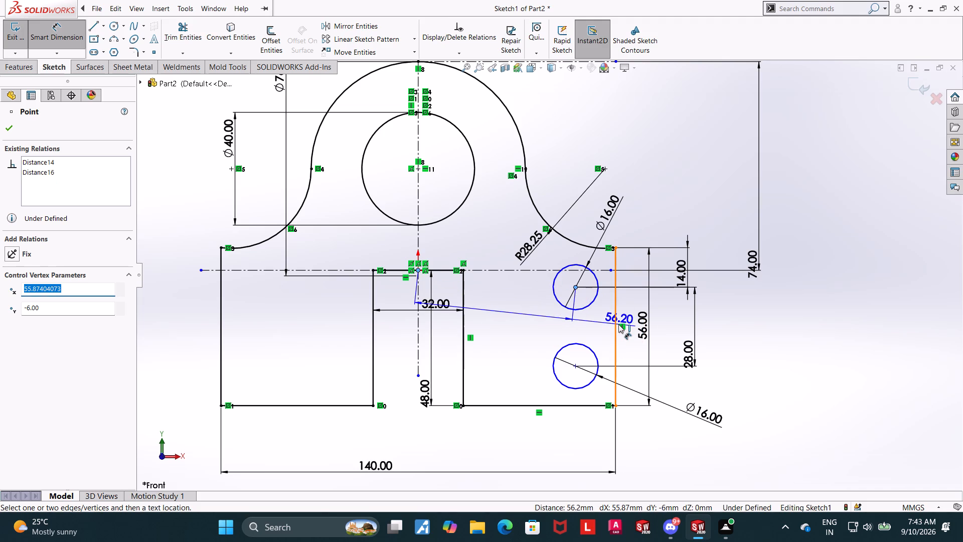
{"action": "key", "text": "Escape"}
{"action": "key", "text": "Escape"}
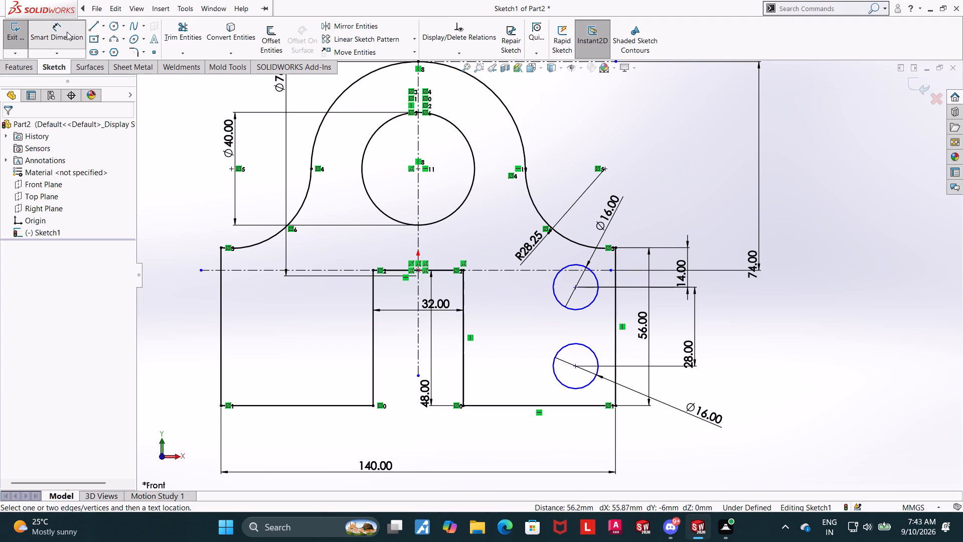
Dimension the horizontal distance from the upper small circle's center to the right leg's outer vertical edge.
{"action": "left_click", "coordinate": [66, 32]}
{"action": "left_click", "coordinate": [36, 32]}
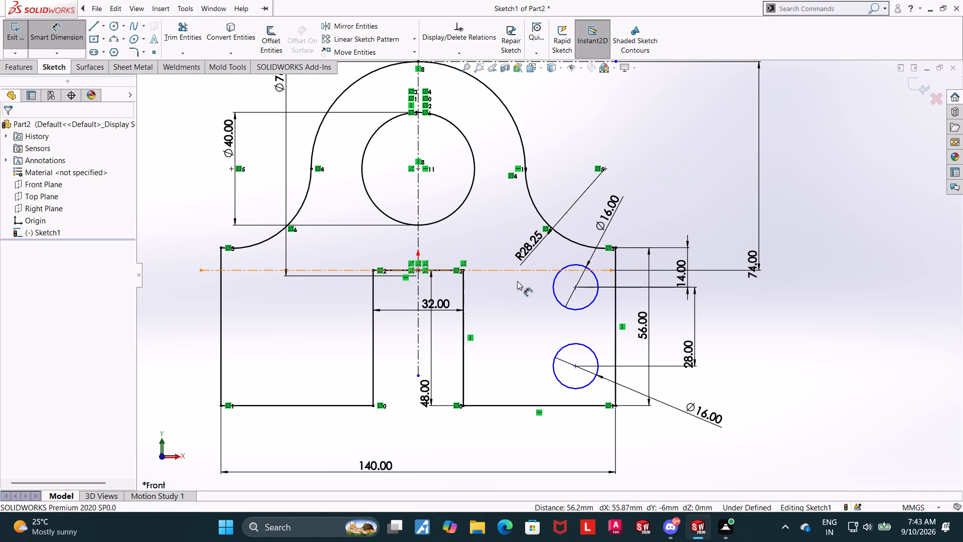
{"action": "left_click", "coordinate": [578, 287]}
{"action": "left_click", "coordinate": [618, 315]}
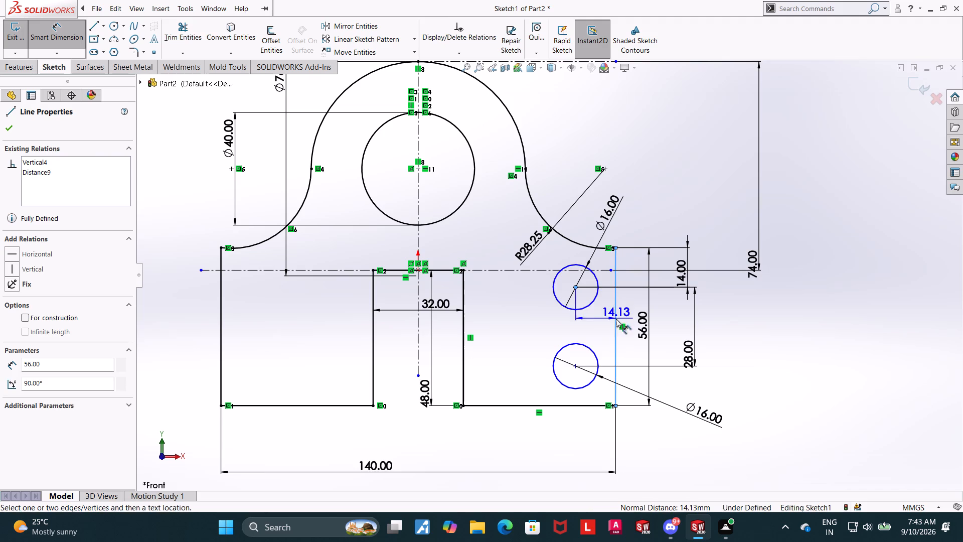
{"action": "left_click", "coordinate": [578, 447]}
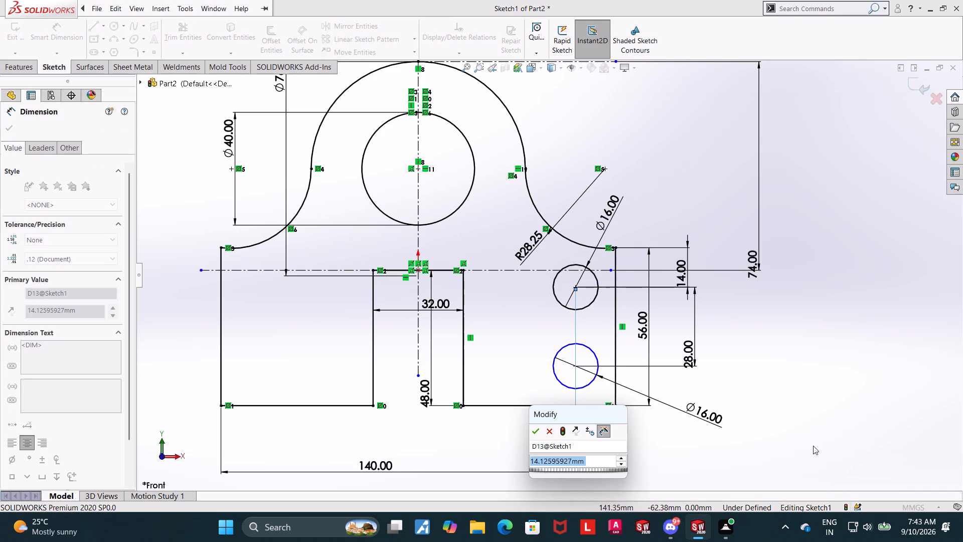
{"action": "left_click", "coordinate": [529, 433]}
{"action": "left_click", "coordinate": [533, 436]}
{"action": "key", "text": "Escape"}
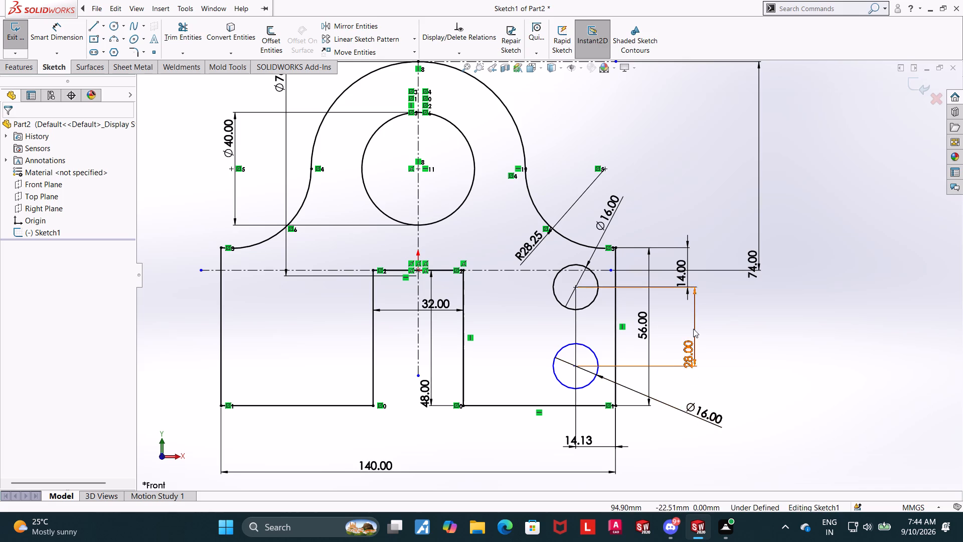
Set the upper small circle's horizontal distance from the right leg's outer edge to 14 mm.
{"action": "double_click", "coordinate": [581, 438]}
{"action": "left_click_drag", "start_coordinate": [597, 438], "coordinate": [585, 442]}
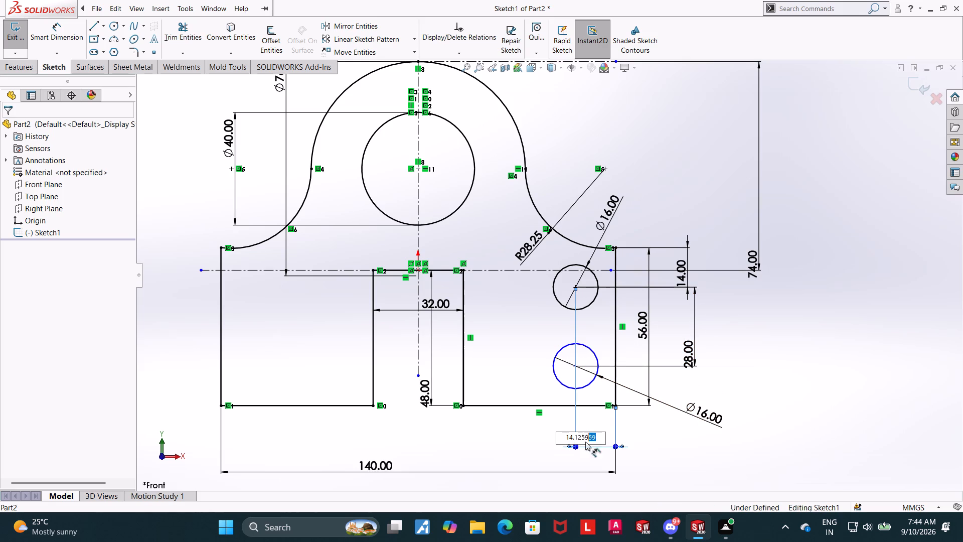
{"action": "left_click_drag", "start_coordinate": [585, 442], "coordinate": [553, 443]}
{"action": "type", "text": "14"}
{"action": "key", "text": "Return"}
{"action": "key", "text": "Escape"}
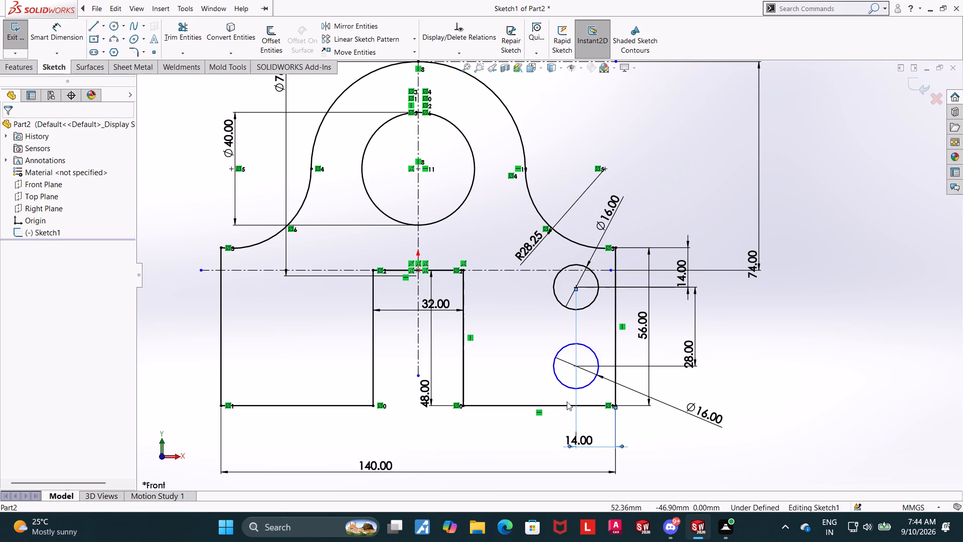
{"action": "key", "text": "Escape"}
Dimension the horizontal distance from the lower small circle's center to the right leg's outer vertical edge.
{"action": "left_click", "coordinate": [62, 25]}
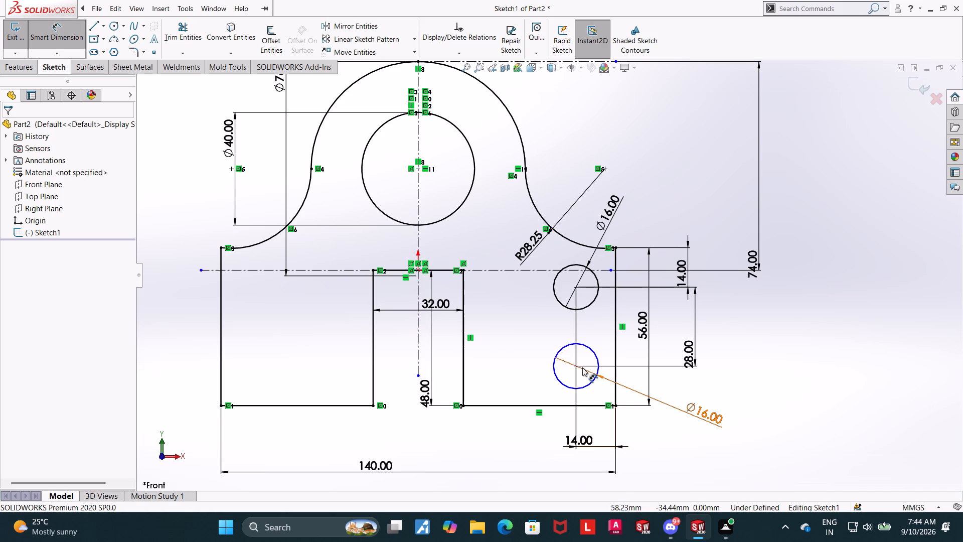
{"action": "left_click", "coordinate": [577, 367]}
{"action": "left_click", "coordinate": [616, 325]}
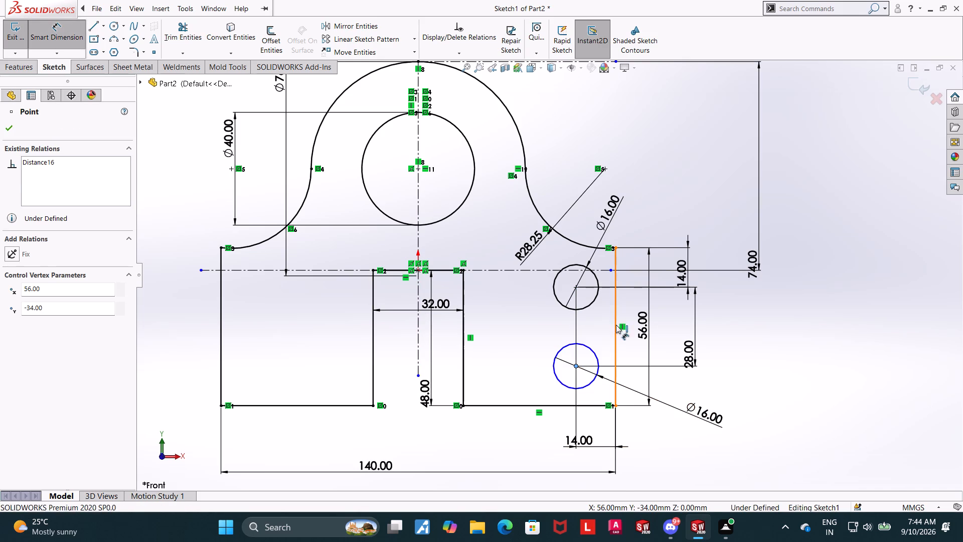
{"action": "left_click", "coordinate": [591, 463]}
{"action": "left_click", "coordinate": [549, 452]}
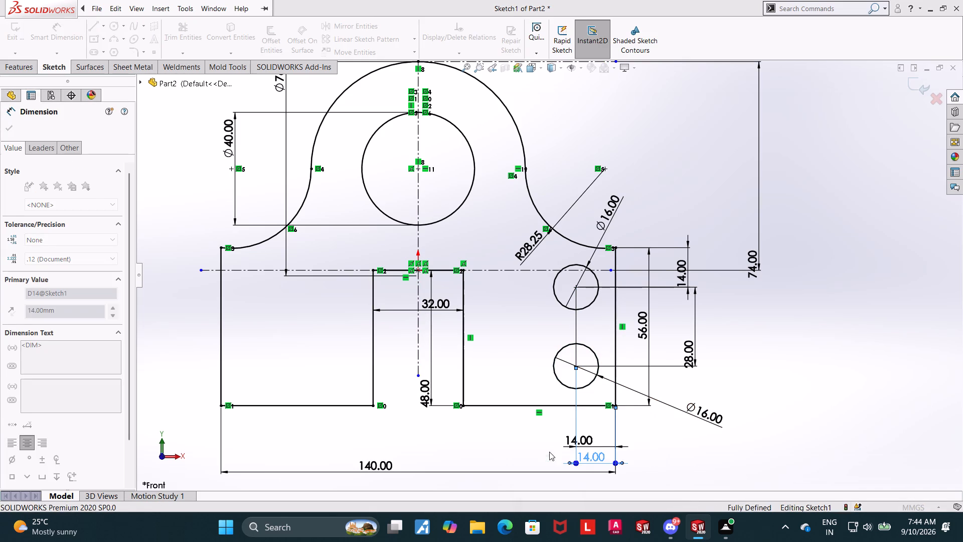
{"action": "key", "text": "Escape"}
{"action": "key", "text": "Escape"}
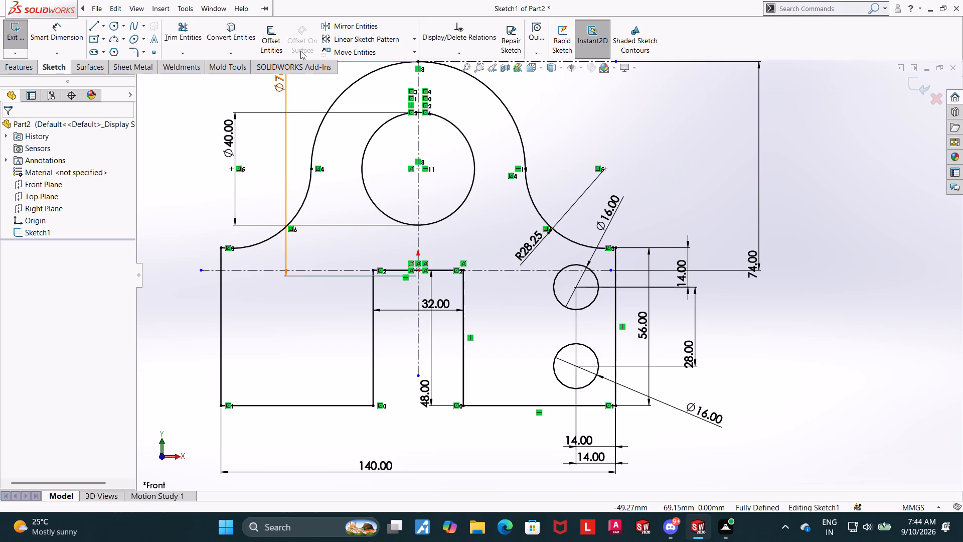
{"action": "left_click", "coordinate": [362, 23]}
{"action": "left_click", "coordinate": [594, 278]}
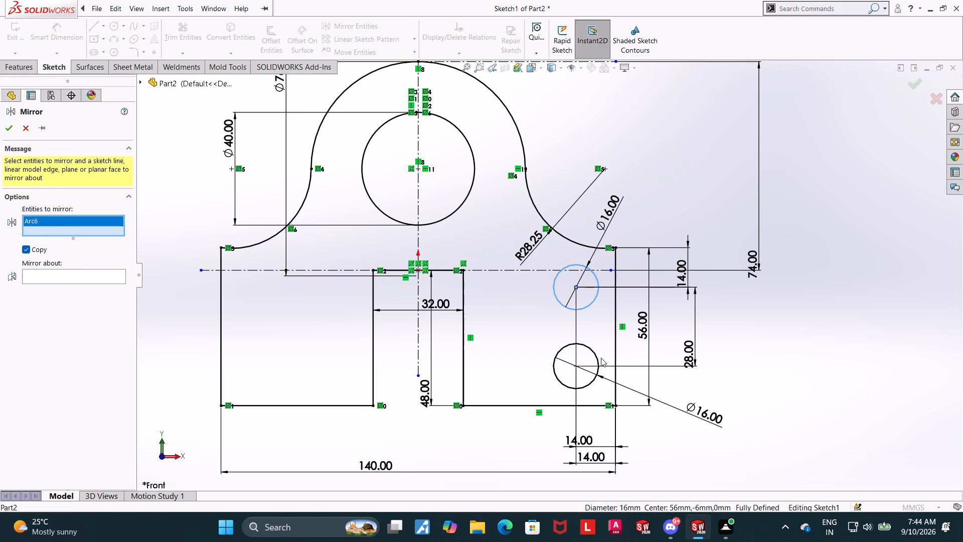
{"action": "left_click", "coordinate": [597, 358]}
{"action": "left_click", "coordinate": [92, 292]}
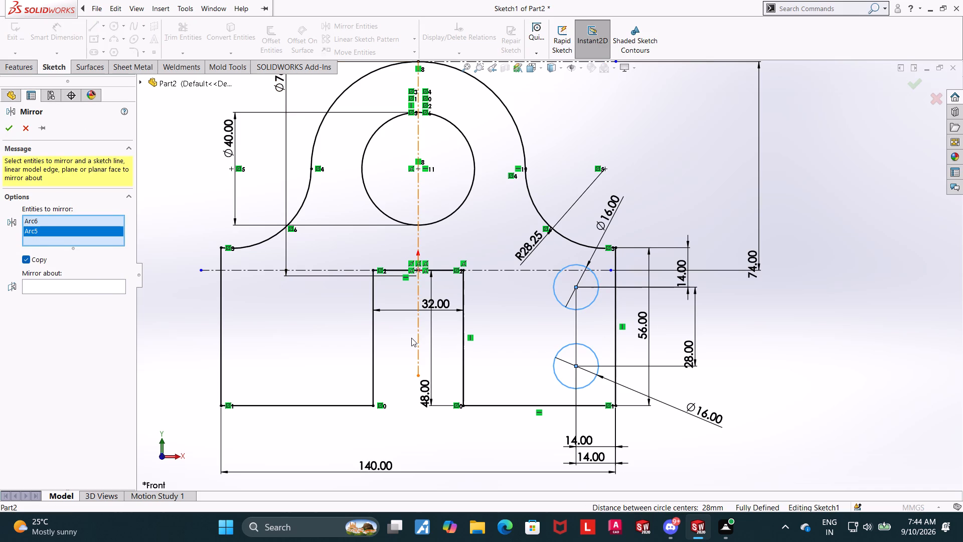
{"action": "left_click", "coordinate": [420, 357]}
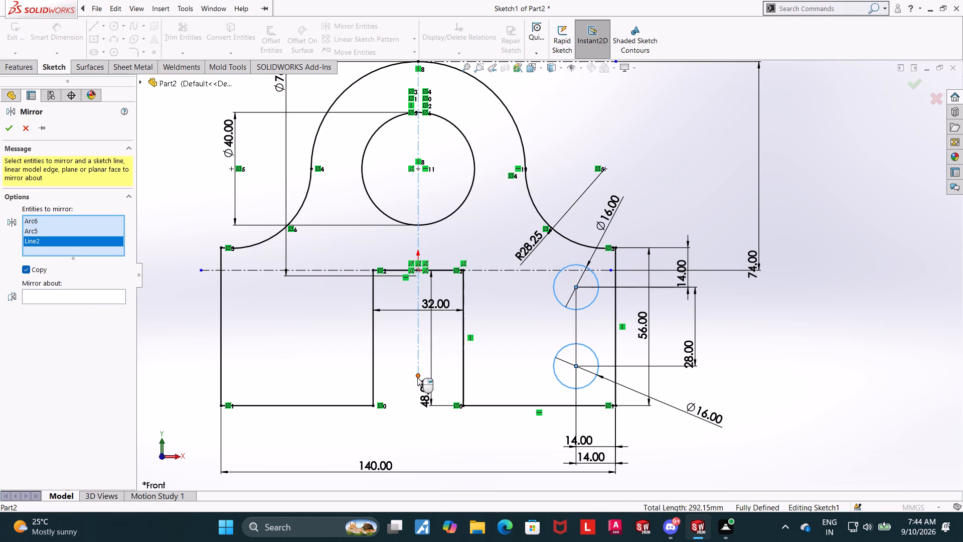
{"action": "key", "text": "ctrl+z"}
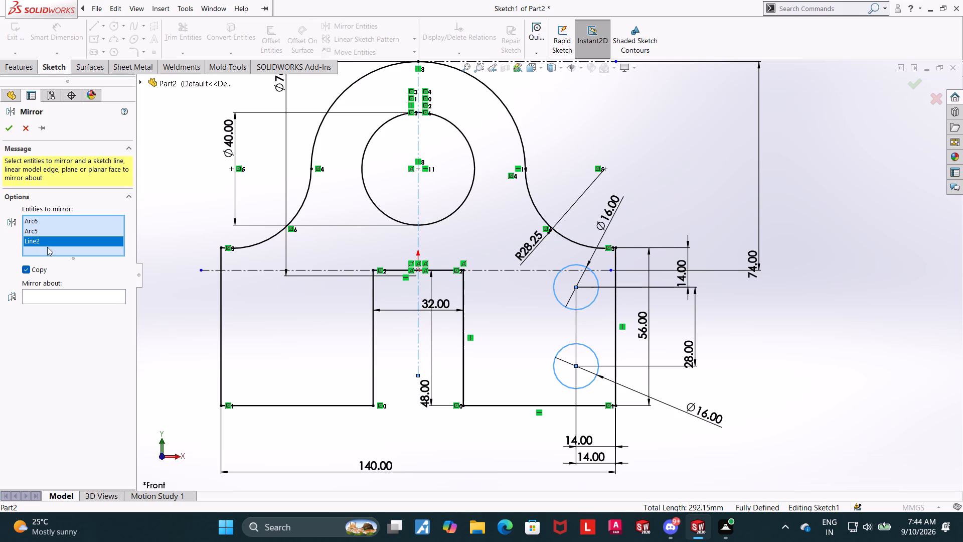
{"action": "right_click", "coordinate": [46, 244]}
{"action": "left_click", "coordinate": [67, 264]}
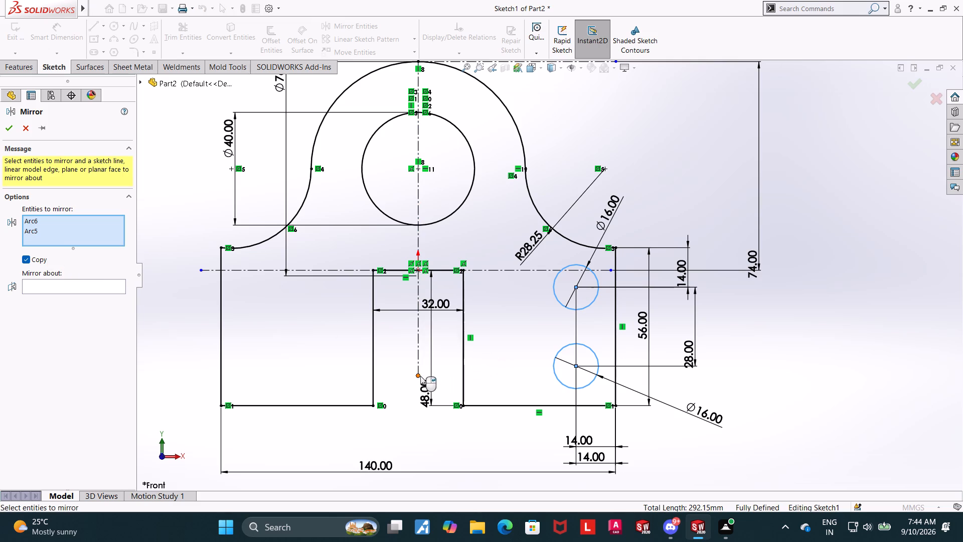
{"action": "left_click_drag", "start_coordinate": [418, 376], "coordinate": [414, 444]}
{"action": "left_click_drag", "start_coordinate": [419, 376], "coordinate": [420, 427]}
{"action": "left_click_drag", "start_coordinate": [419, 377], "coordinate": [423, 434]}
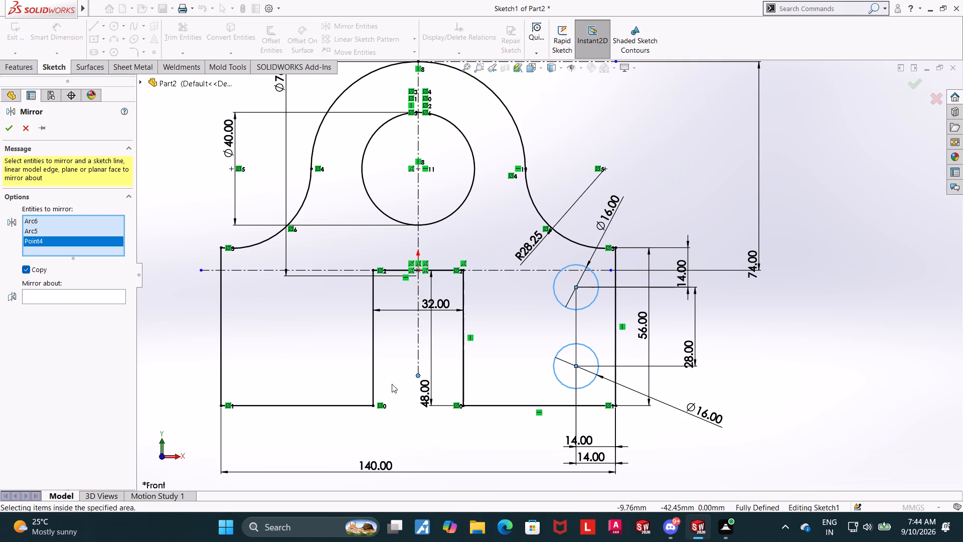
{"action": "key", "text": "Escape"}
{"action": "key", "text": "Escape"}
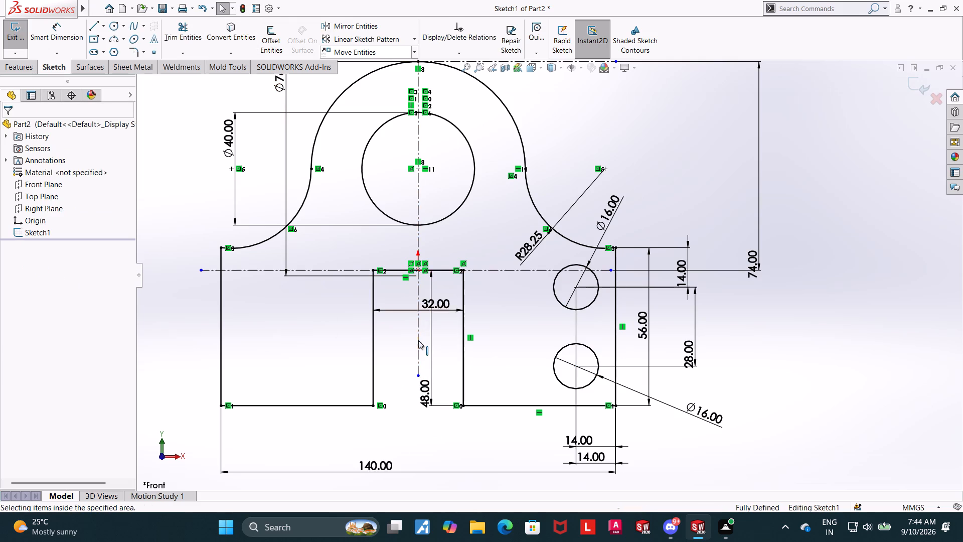
Extend the vertical centerline's lower end past the legs' bottom edges, to about 62 mm below the origin.
{"action": "scroll", "coordinate": [418, 376], "scroll_direction": "up", "scroll_amount": 6}
{"action": "scroll", "coordinate": [524, 303], "scroll_direction": "down", "scroll_amount": 12}
{"action": "left_click_drag", "start_coordinate": [464, 278], "coordinate": [475, 458]}
{"action": "scroll", "coordinate": [480, 409], "scroll_direction": "up", "scroll_amount": 6}
{"action": "key", "text": "Escape"}
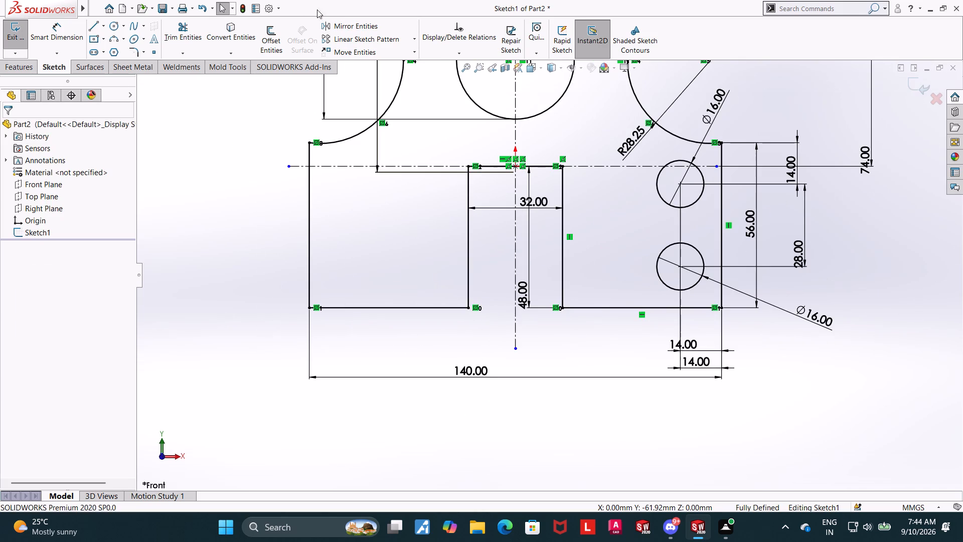
Mirror the right leg's two 16 mm circles about the vertical centerline onto the left leg and exit the sketch.
{"action": "left_click", "coordinate": [334, 25]}
{"action": "left_click", "coordinate": [663, 170]}
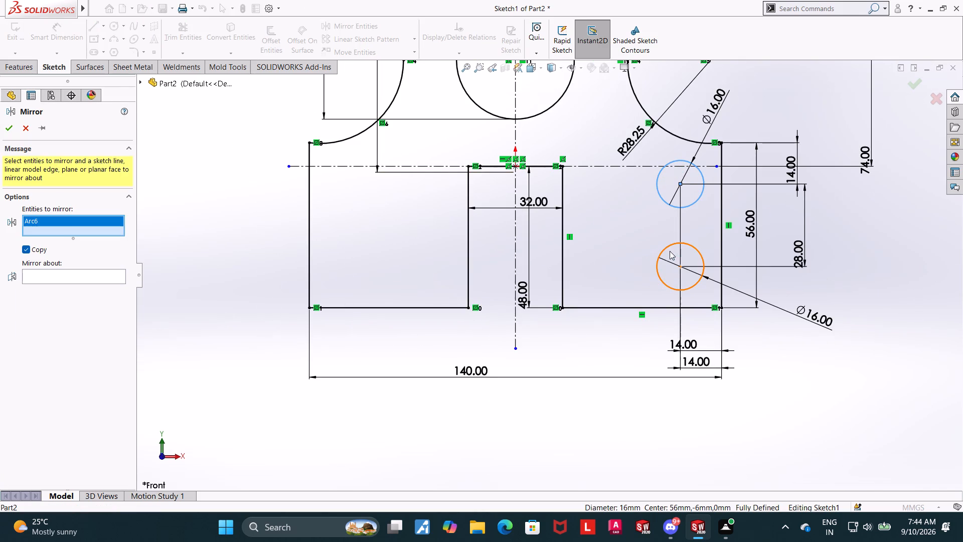
{"action": "left_click", "coordinate": [669, 248]}
{"action": "left_click", "coordinate": [93, 286]}
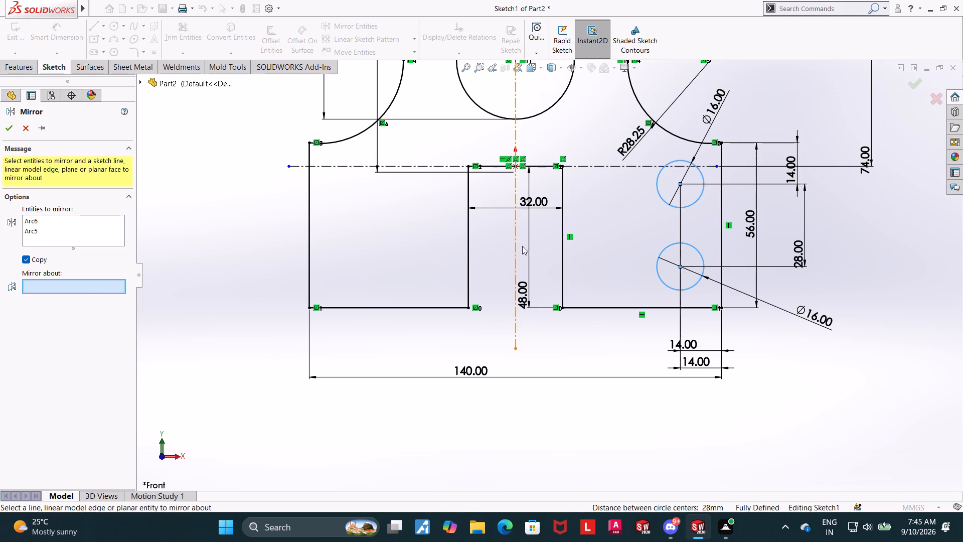
{"action": "left_click", "coordinate": [517, 245]}
{"action": "left_click", "coordinate": [7, 127]}
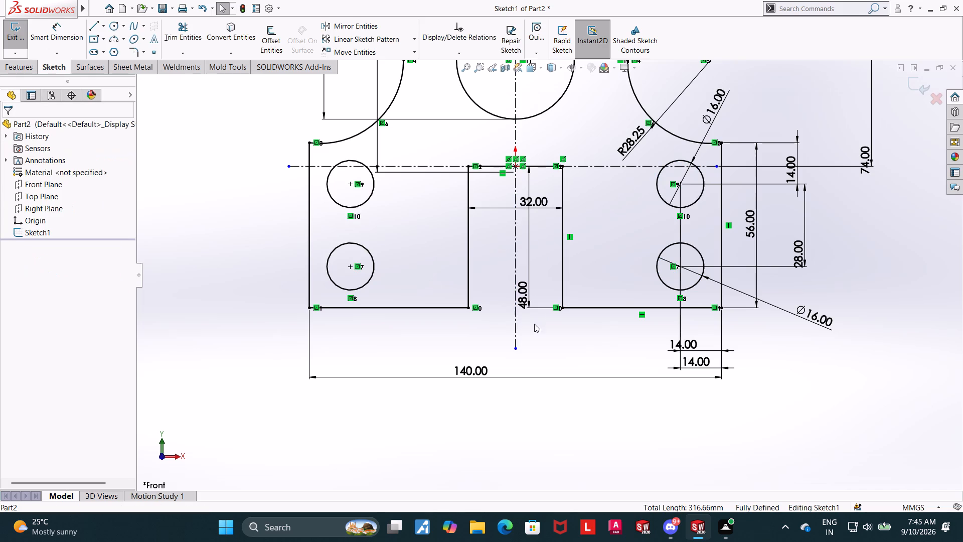
{"action": "key", "text": "Escape"}
{"action": "scroll", "coordinate": [649, 365], "scroll_direction": "up", "scroll_amount": 3}
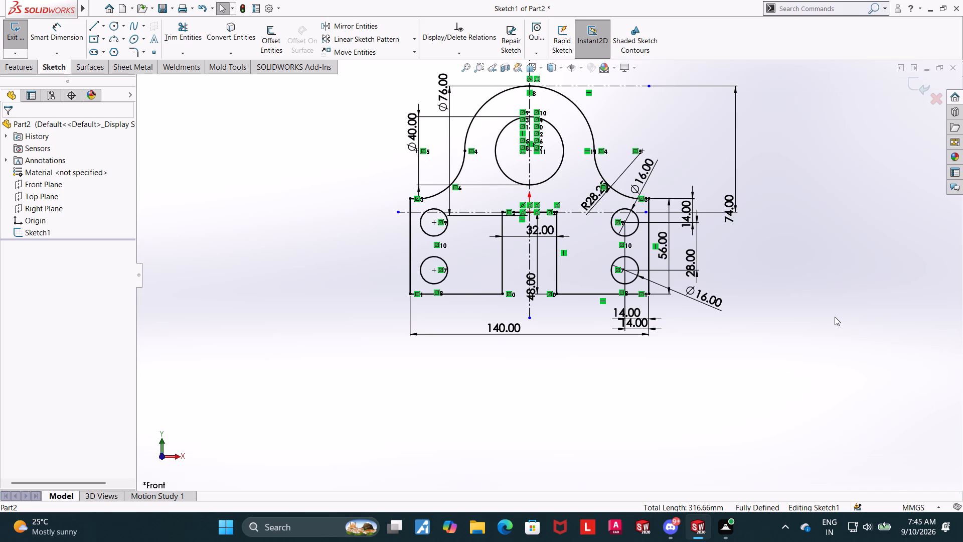
{"action": "left_click", "coordinate": [918, 87]}
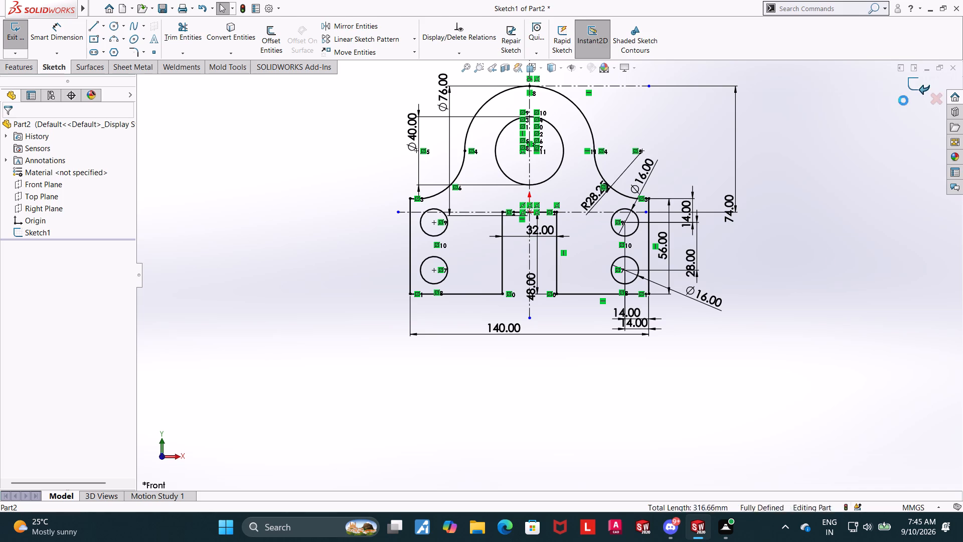
Extrude the bracket profile 32 mm with the Mid Plane end condition.
{"action": "middle_click_drag", "start_coordinate": [766, 253], "coordinate": [798, 262]}
{"action": "scroll", "coordinate": [738, 226], "scroll_direction": "up", "scroll_amount": 2}
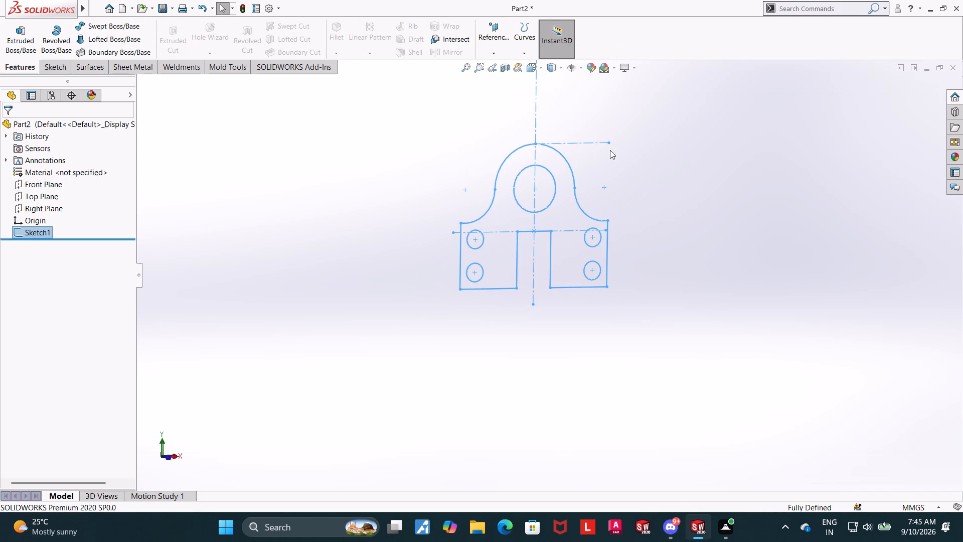
{"action": "left_click", "coordinate": [30, 27]}
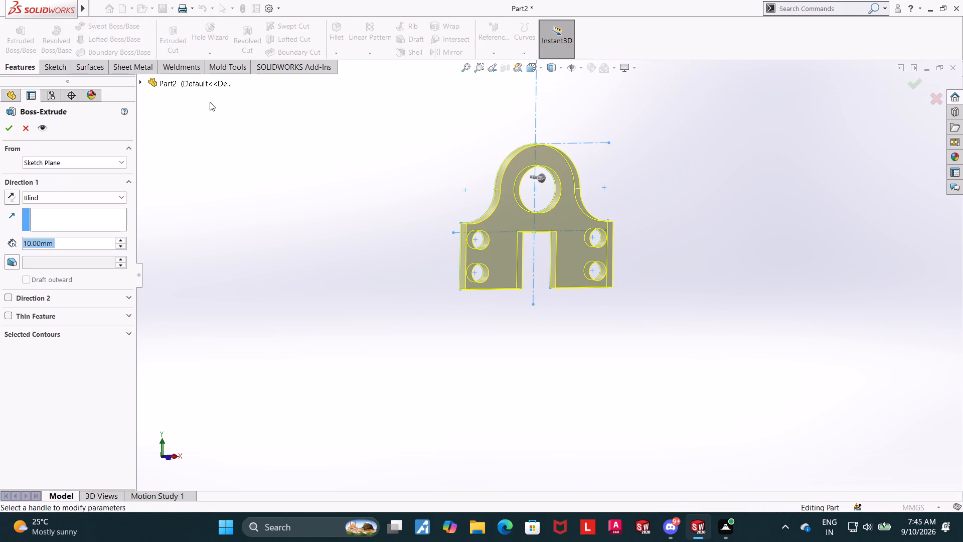
{"action": "middle_click_drag", "start_coordinate": [220, 190], "coordinate": [219, 204]}
{"action": "scroll", "coordinate": [219, 204], "scroll_direction": "up", "scroll_amount": 1}
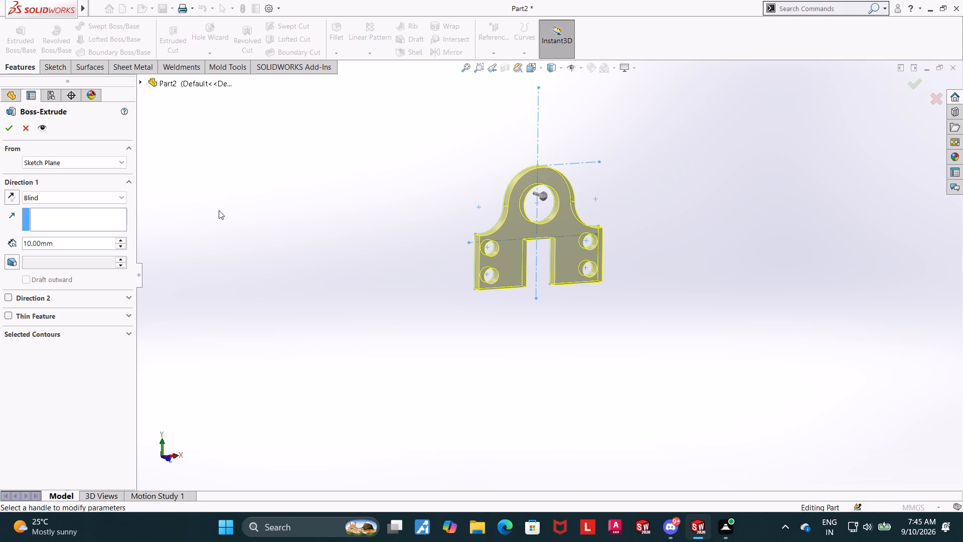
{"action": "left_click", "coordinate": [61, 245]}
{"action": "left_click_drag", "start_coordinate": [61, 245], "coordinate": [22, 245]}
{"action": "left_click_drag", "start_coordinate": [67, 246], "coordinate": [18, 249]}
{"action": "type", "text": "32"}
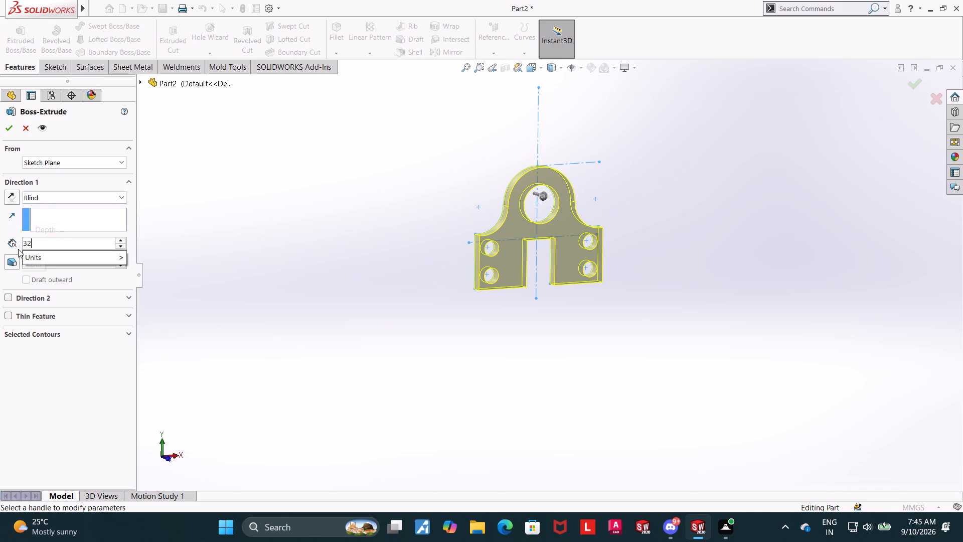
{"action": "key", "text": "Return"}
{"action": "left_click", "coordinate": [45, 200]}
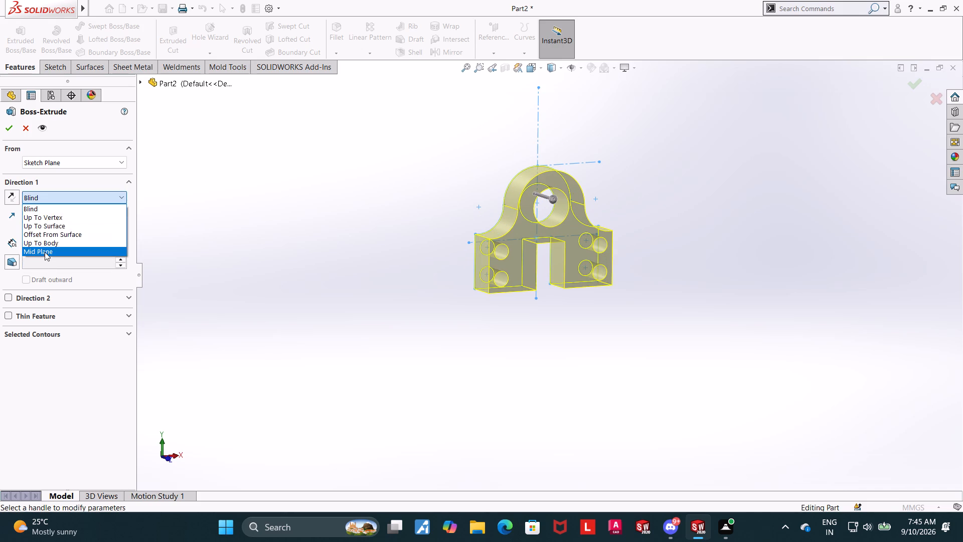
{"action": "left_click", "coordinate": [44, 254]}
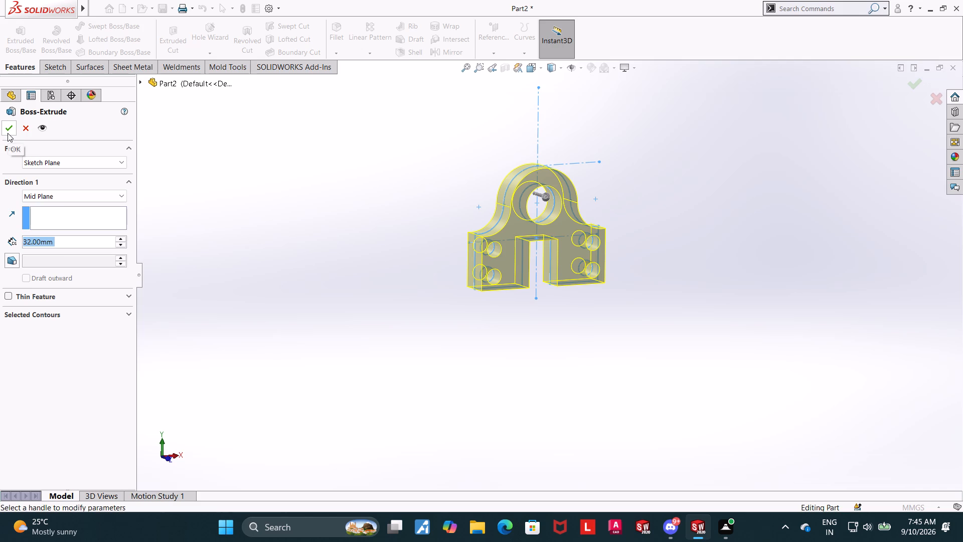
{"action": "left_click", "coordinate": [8, 133]}
{"action": "left_click", "coordinate": [269, 222]}
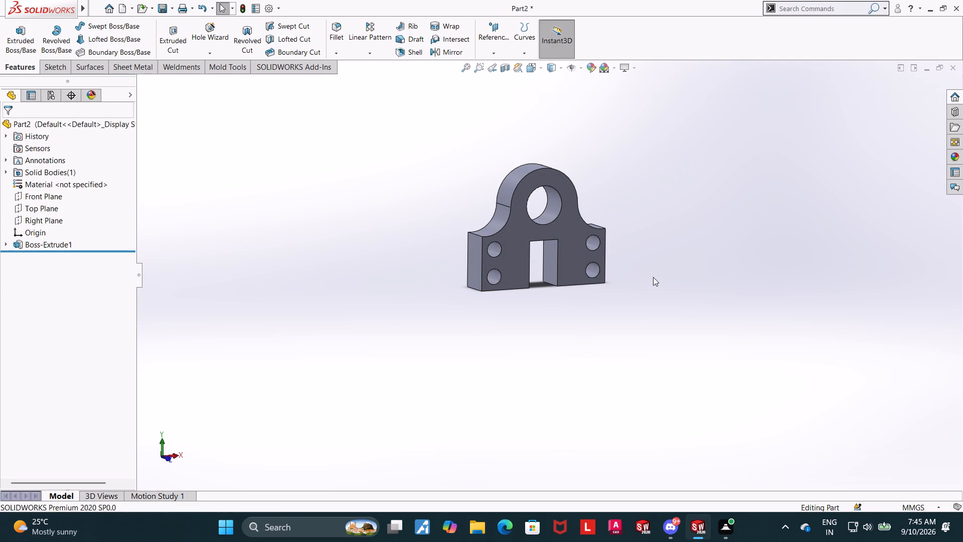
Examine the extruded bracket face-on and from several angles, along with the Right Plane and Front Plane orientations.
{"action": "scroll", "coordinate": [621, 198], "scroll_direction": "down", "scroll_amount": 3}
{"action": "middle_click_drag", "start_coordinate": [624, 237], "coordinate": [617, 238]}
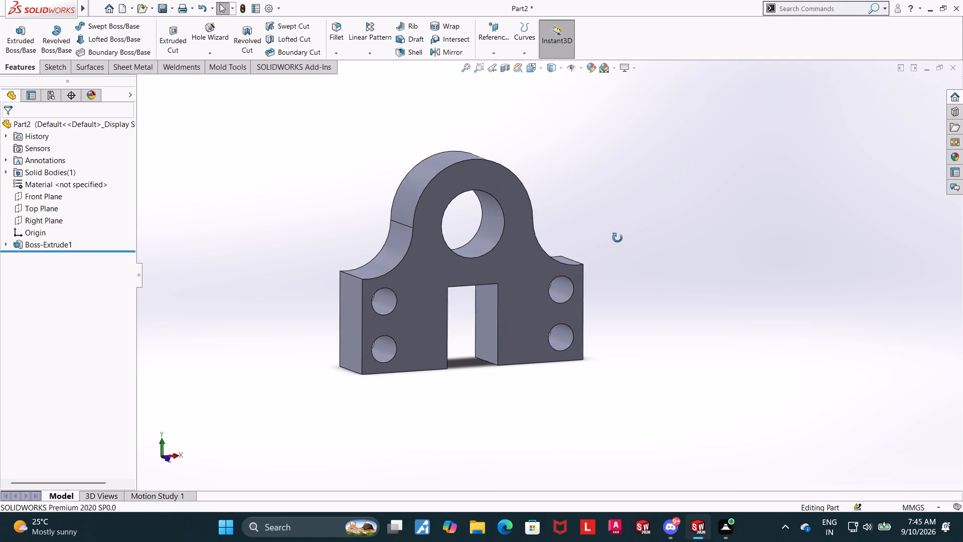
{"action": "middle_click_drag", "start_coordinate": [617, 238], "coordinate": [621, 222]}
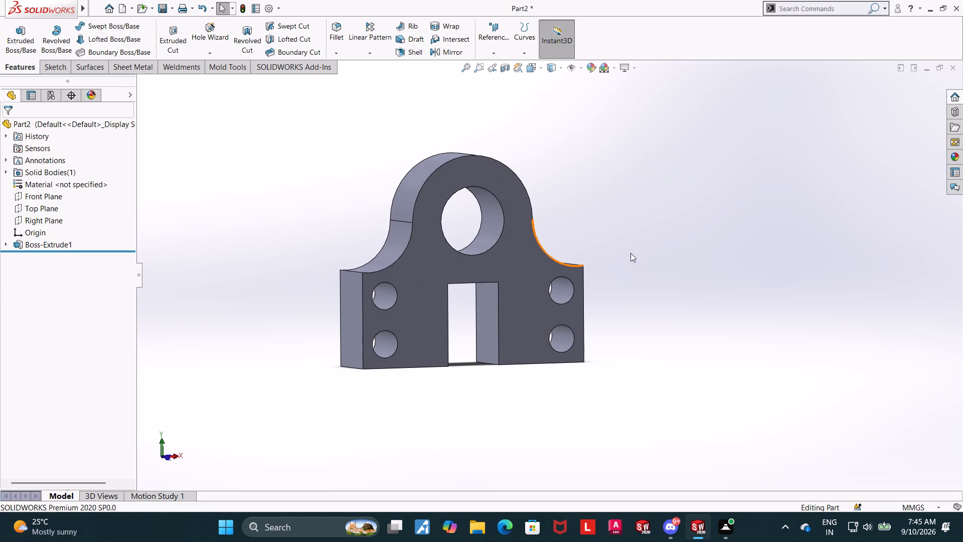
{"action": "middle_click_drag", "start_coordinate": [618, 253], "coordinate": [586, 255]}
{"action": "left_click", "coordinate": [61, 242]}
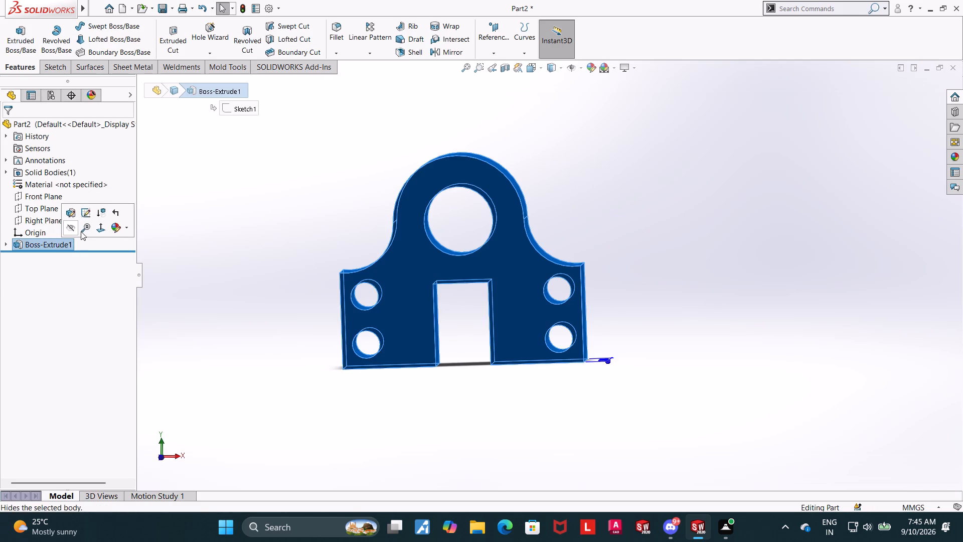
{"action": "left_click", "coordinate": [99, 231]}
{"action": "left_click", "coordinate": [883, 254]}
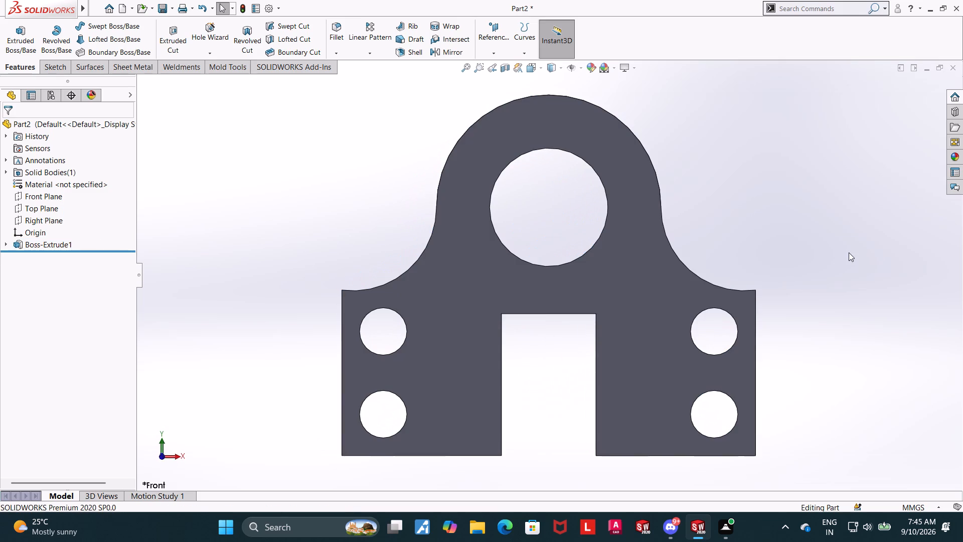
{"action": "scroll", "coordinate": [828, 253], "scroll_direction": "up", "scroll_amount": 1}
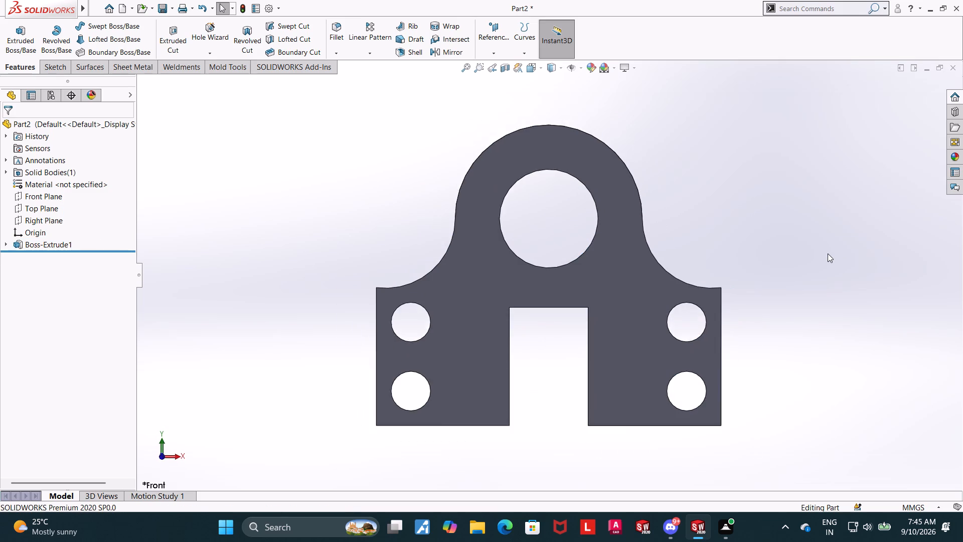
{"action": "scroll", "coordinate": [828, 253], "scroll_direction": "up", "scroll_amount": 1}
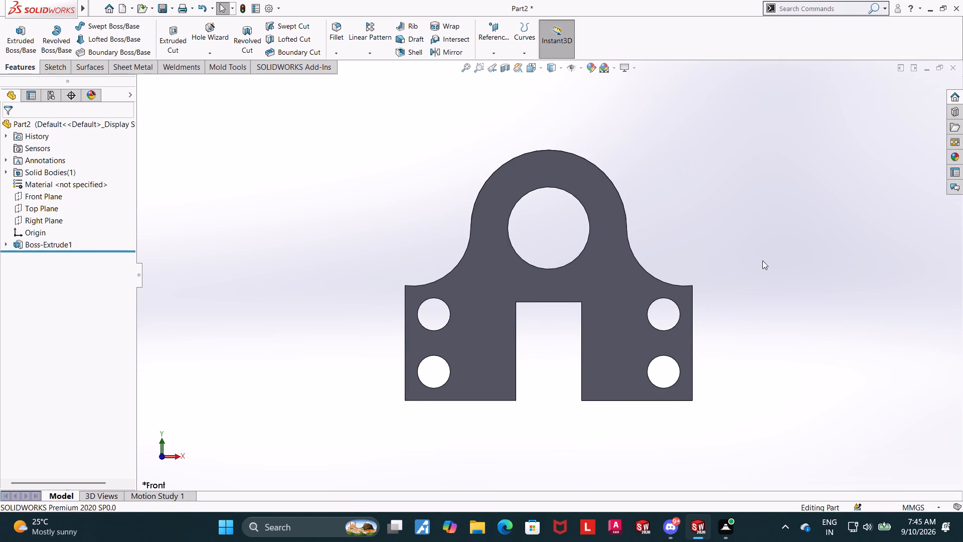
{"action": "scroll", "coordinate": [762, 260], "scroll_direction": "up", "scroll_amount": 1}
{"action": "middle_click_drag", "start_coordinate": [750, 274], "coordinate": [780, 280]}
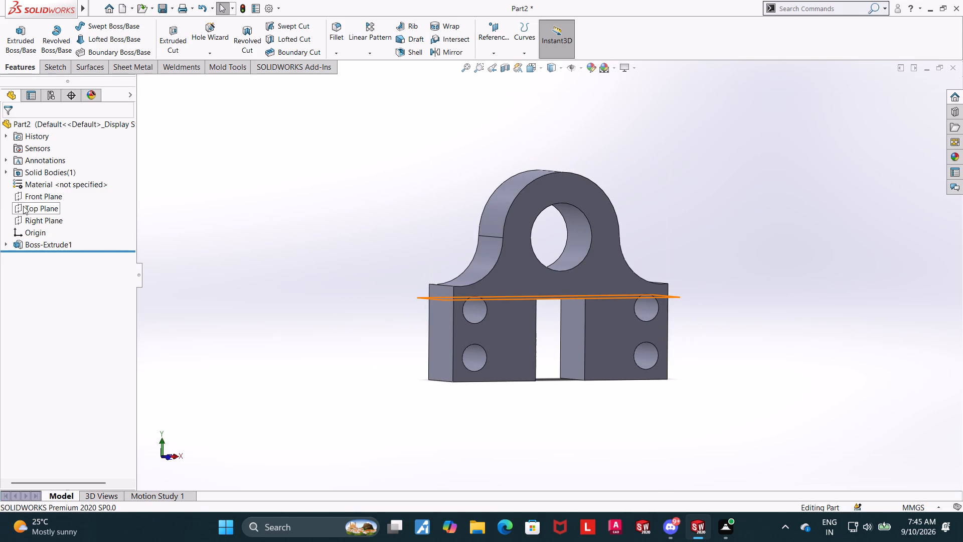
{"action": "left_click", "coordinate": [35, 221]}
{"action": "left_click_drag", "start_coordinate": [251, 258], "coordinate": [316, 266]}
{"action": "middle_click_drag", "start_coordinate": [179, 242], "coordinate": [204, 240]}
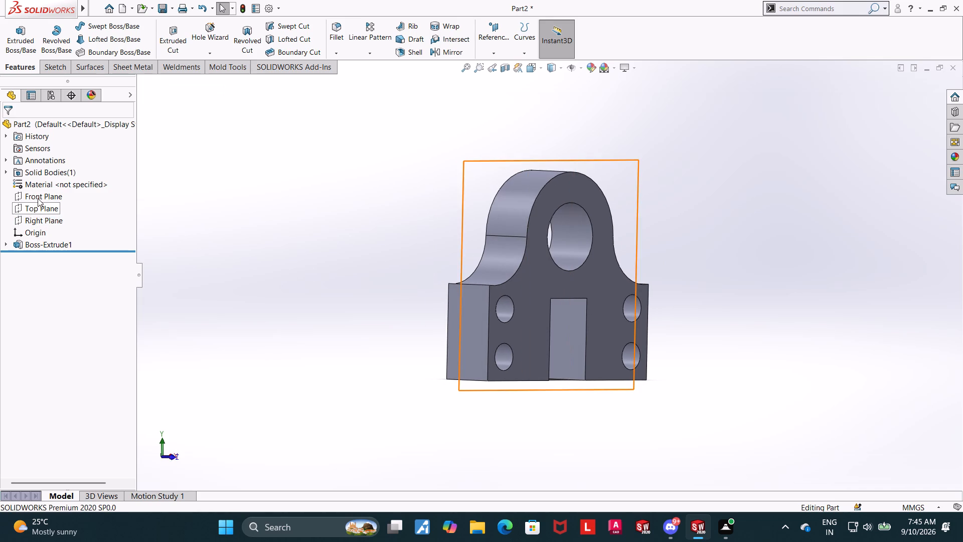
{"action": "left_click", "coordinate": [38, 198]}
{"action": "middle_click_drag", "start_coordinate": [285, 274], "coordinate": [427, 274]}
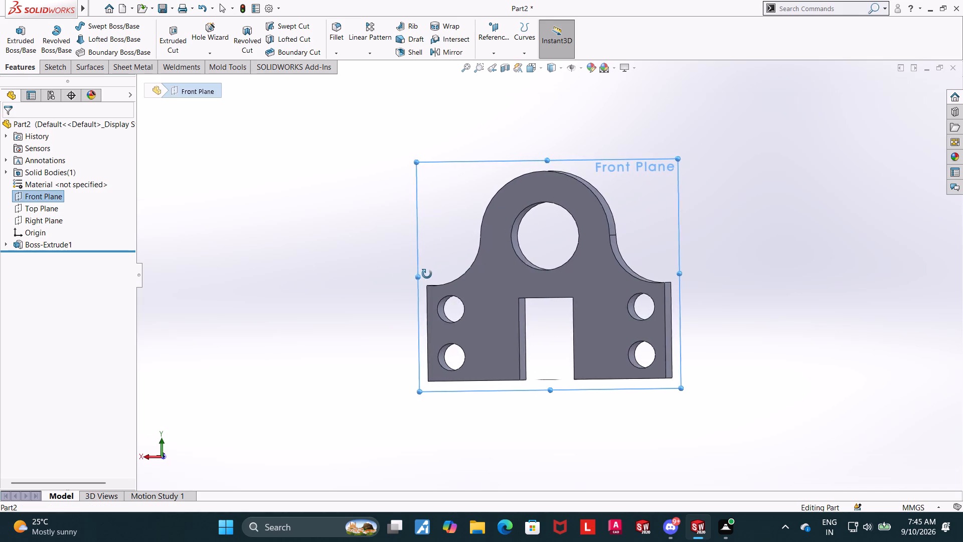
{"action": "middle_click_drag", "start_coordinate": [427, 274], "coordinate": [270, 273]}
{"action": "left_click", "coordinate": [300, 268]}
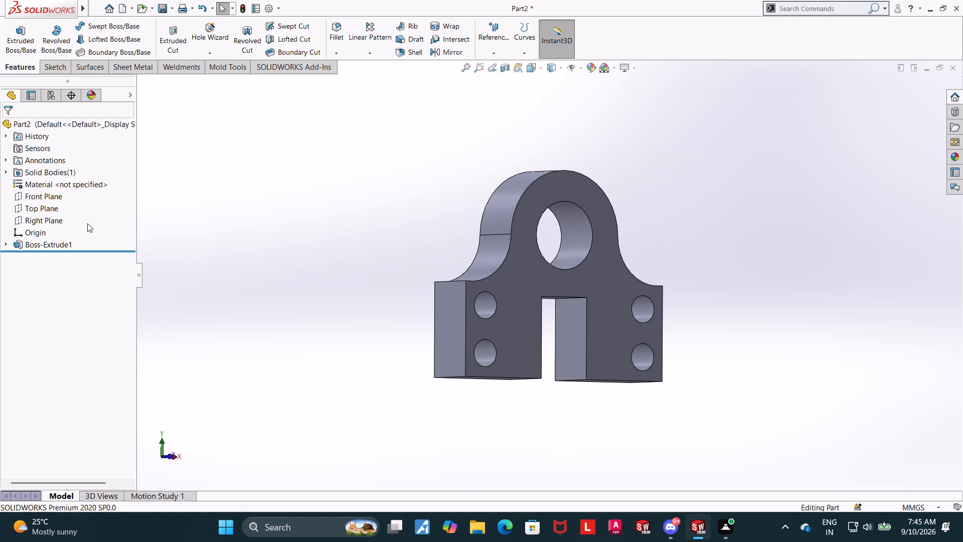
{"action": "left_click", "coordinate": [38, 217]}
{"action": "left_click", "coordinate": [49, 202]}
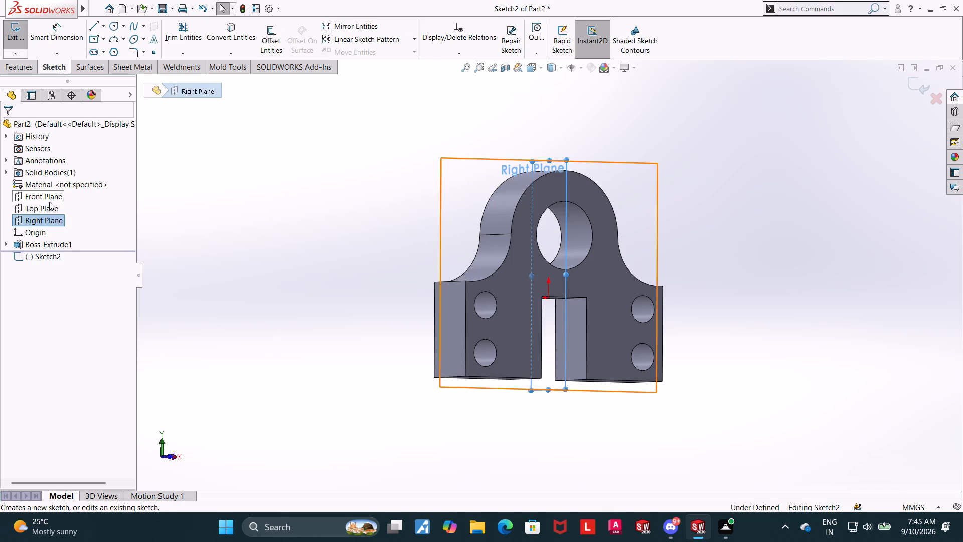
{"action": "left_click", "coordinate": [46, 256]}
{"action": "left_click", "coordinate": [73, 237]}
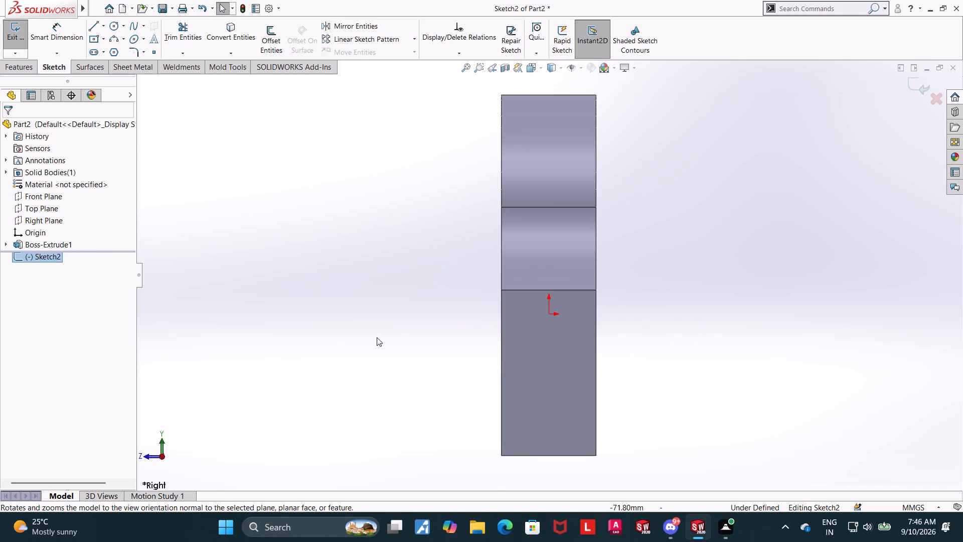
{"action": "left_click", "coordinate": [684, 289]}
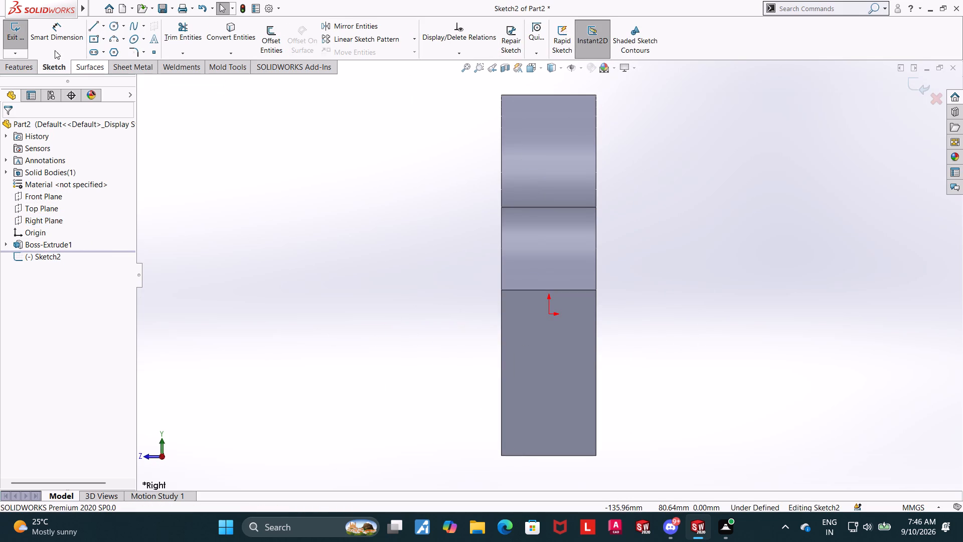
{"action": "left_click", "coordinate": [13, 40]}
Define a reference plane parallel to the Right Plane with an offset distance of 22 mm.
{"action": "scroll", "coordinate": [256, 180], "scroll_direction": "up", "scroll_amount": 2}
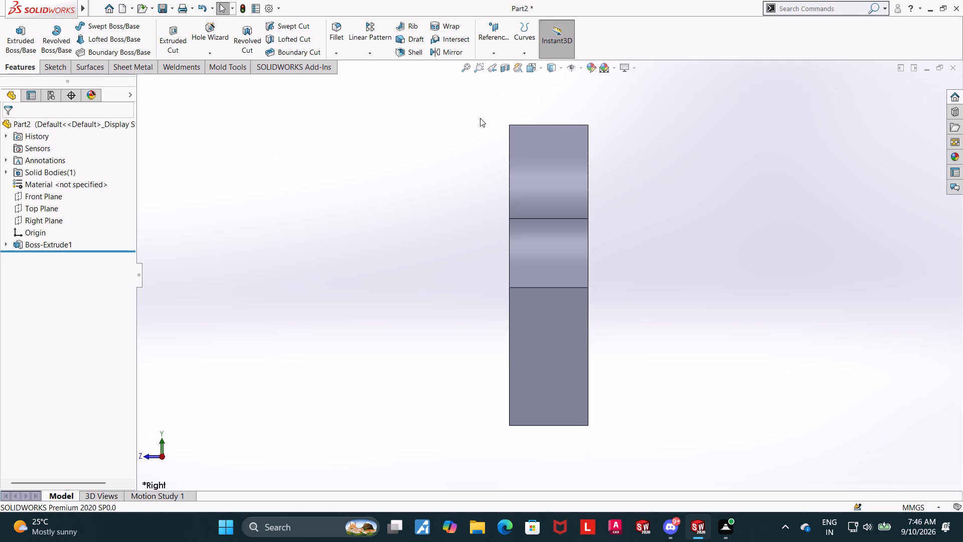
{"action": "middle_click_drag", "start_coordinate": [667, 153], "coordinate": [650, 156]}
{"action": "left_click", "coordinate": [484, 28]}
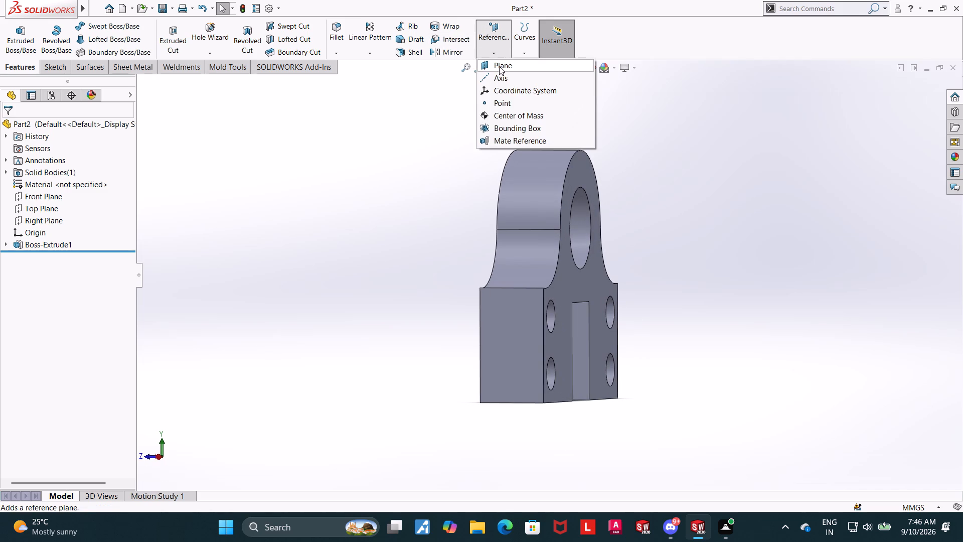
{"action": "left_click", "coordinate": [500, 68]}
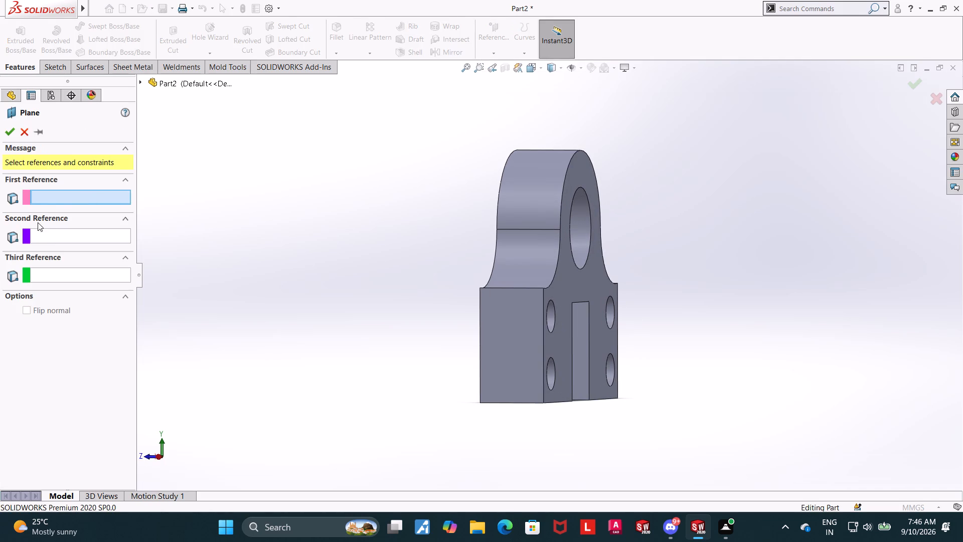
{"action": "left_click", "coordinate": [141, 82]}
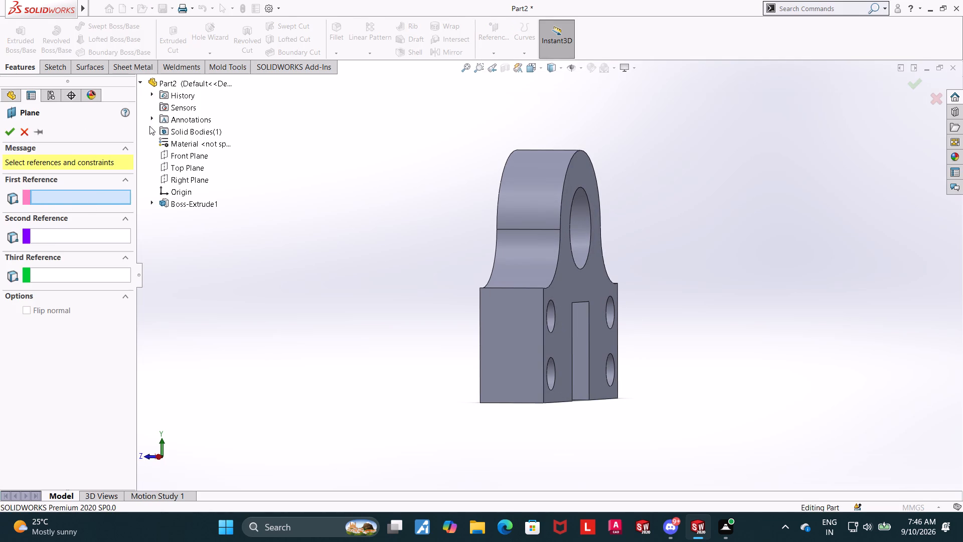
{"action": "left_click", "coordinate": [181, 179]}
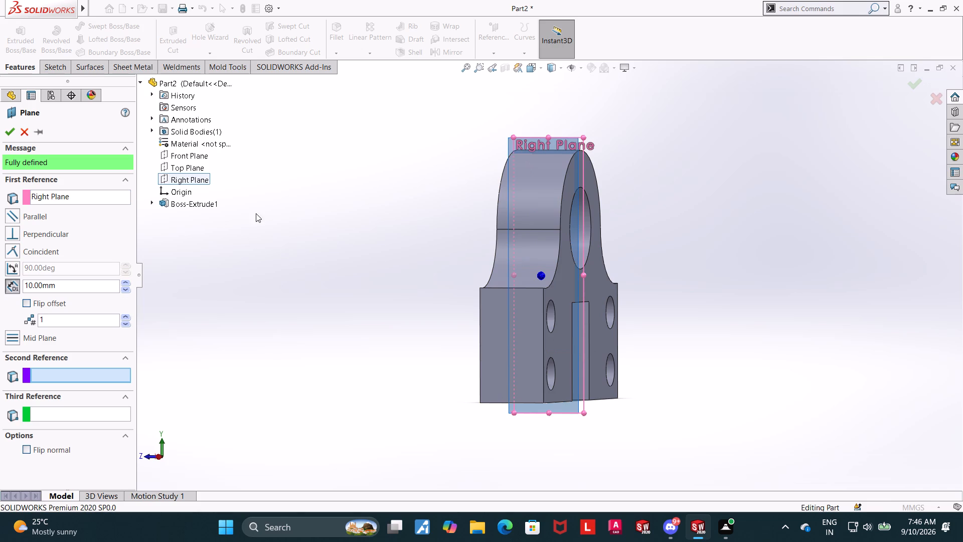
{"action": "middle_click_drag", "start_coordinate": [256, 213], "coordinate": [178, 224]}
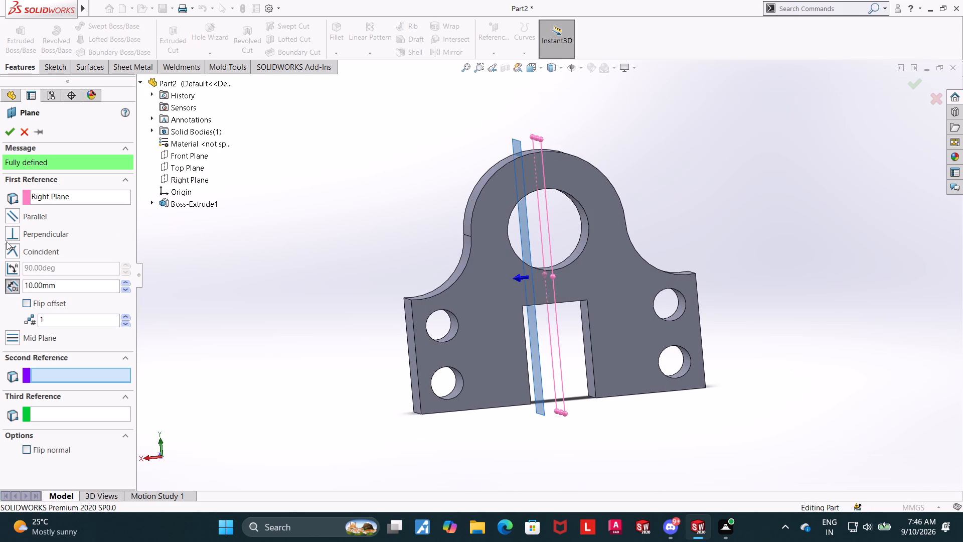
{"action": "left_click", "coordinate": [64, 285]}
{"action": "left_click_drag", "start_coordinate": [65, 285], "coordinate": [38, 291]}
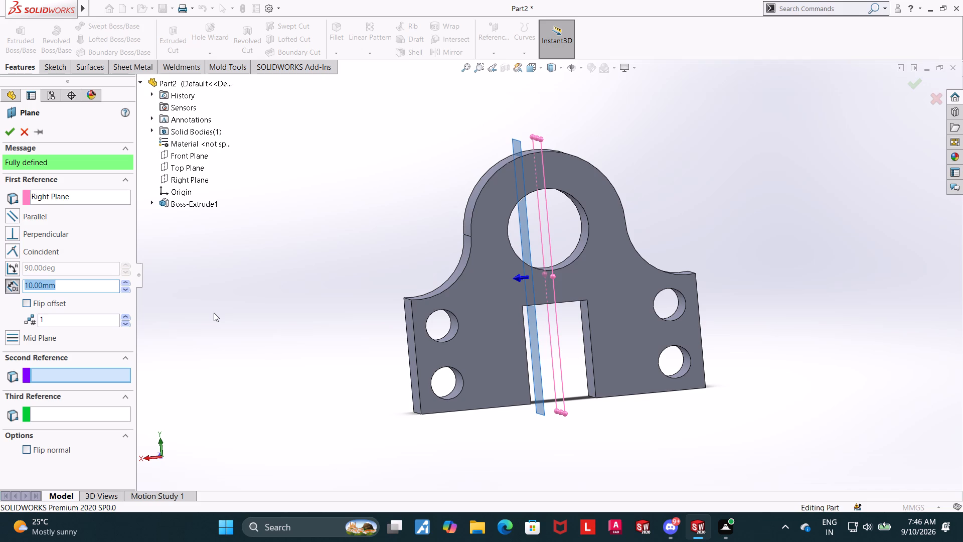
{"action": "type", "text": "44"}
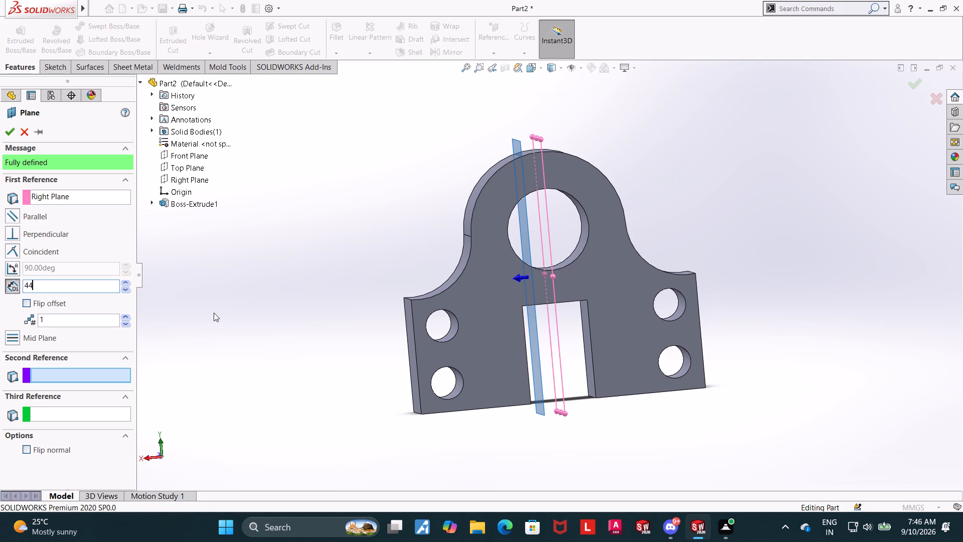
{"action": "key", "text": "BackSpace"}
{"action": "key", "text": "BackSpace"}
{"action": "key", "text": "BackSpace"}
{"action": "key", "text": "BackSpace"}
{"action": "key", "text": "BackSpace"}
{"action": "type", "text": "44/2"}
{"action": "key", "text": "Return"}
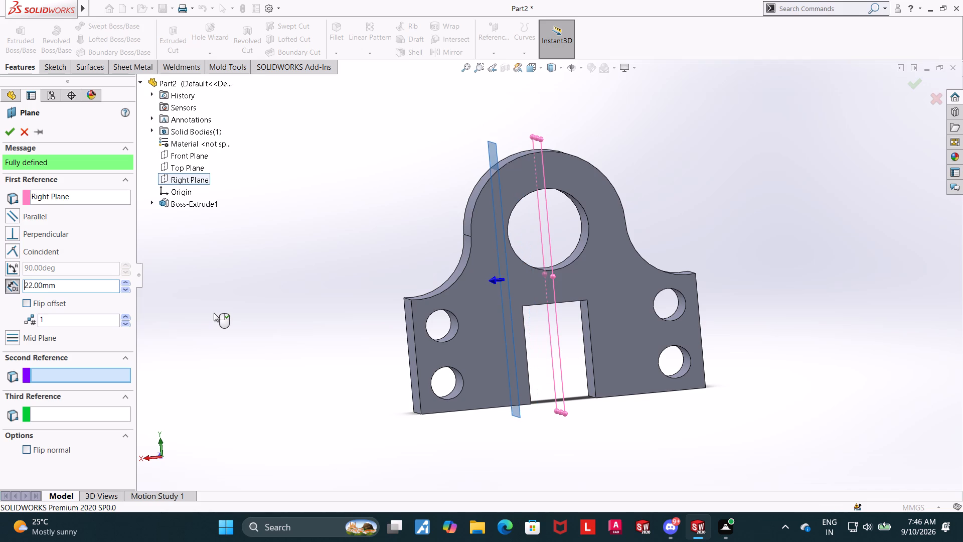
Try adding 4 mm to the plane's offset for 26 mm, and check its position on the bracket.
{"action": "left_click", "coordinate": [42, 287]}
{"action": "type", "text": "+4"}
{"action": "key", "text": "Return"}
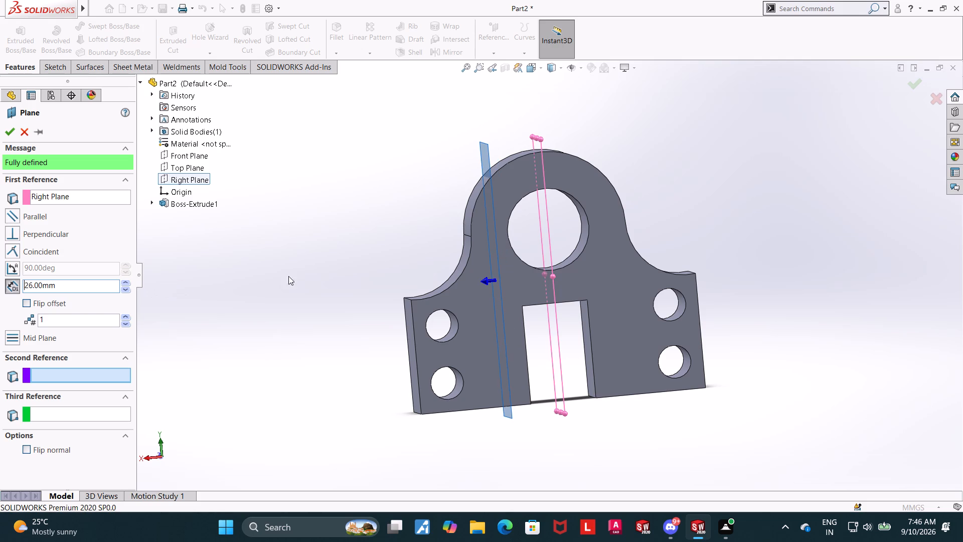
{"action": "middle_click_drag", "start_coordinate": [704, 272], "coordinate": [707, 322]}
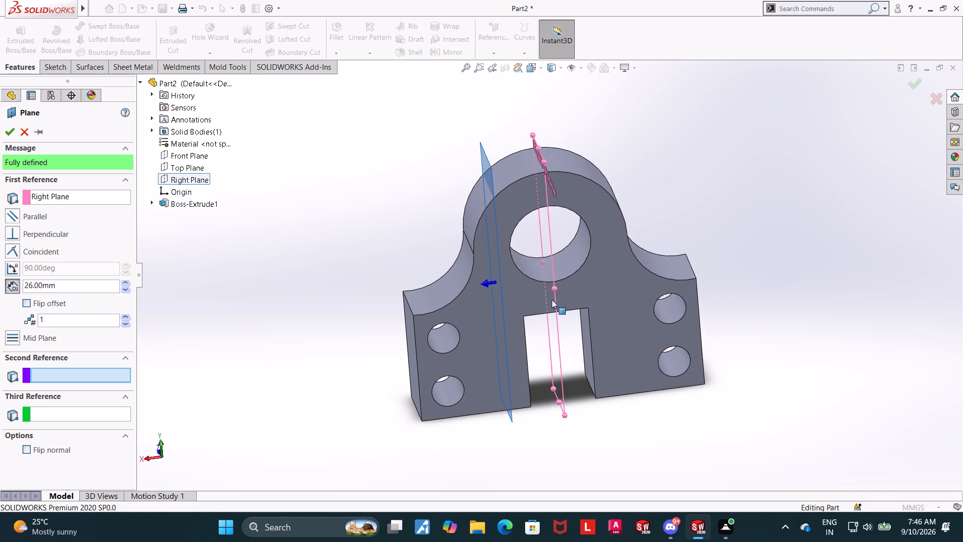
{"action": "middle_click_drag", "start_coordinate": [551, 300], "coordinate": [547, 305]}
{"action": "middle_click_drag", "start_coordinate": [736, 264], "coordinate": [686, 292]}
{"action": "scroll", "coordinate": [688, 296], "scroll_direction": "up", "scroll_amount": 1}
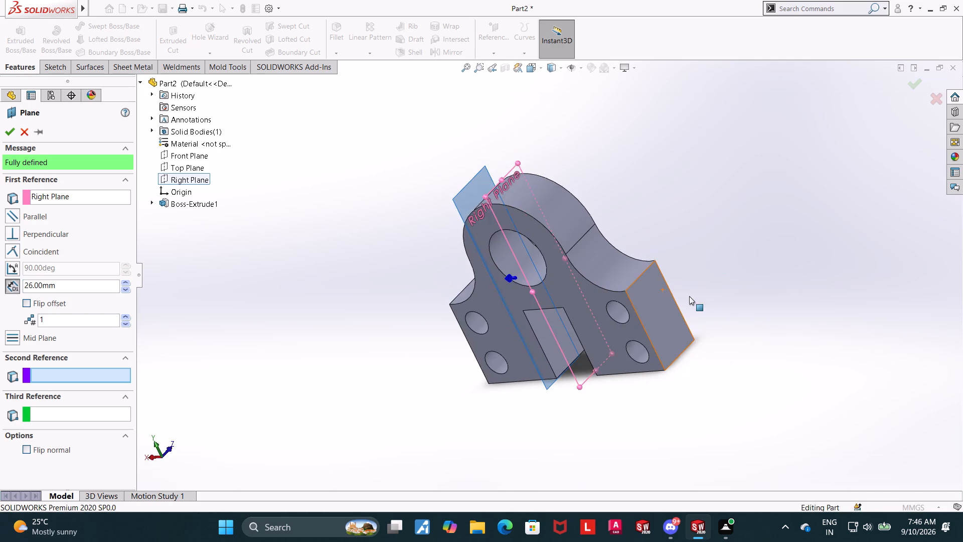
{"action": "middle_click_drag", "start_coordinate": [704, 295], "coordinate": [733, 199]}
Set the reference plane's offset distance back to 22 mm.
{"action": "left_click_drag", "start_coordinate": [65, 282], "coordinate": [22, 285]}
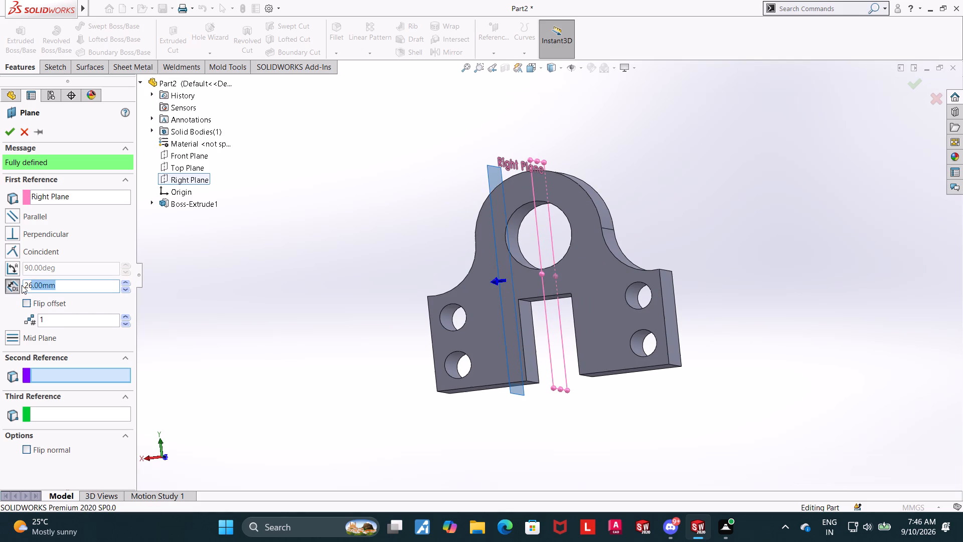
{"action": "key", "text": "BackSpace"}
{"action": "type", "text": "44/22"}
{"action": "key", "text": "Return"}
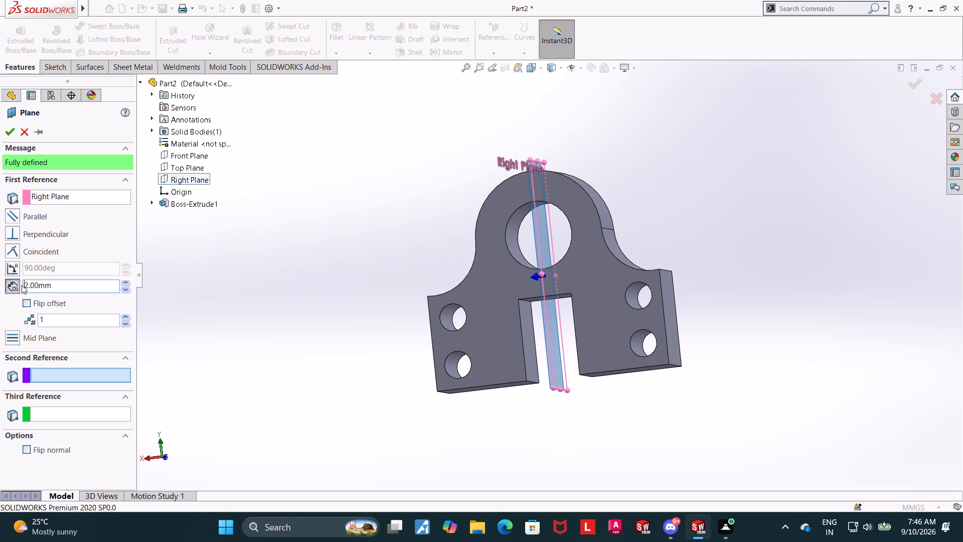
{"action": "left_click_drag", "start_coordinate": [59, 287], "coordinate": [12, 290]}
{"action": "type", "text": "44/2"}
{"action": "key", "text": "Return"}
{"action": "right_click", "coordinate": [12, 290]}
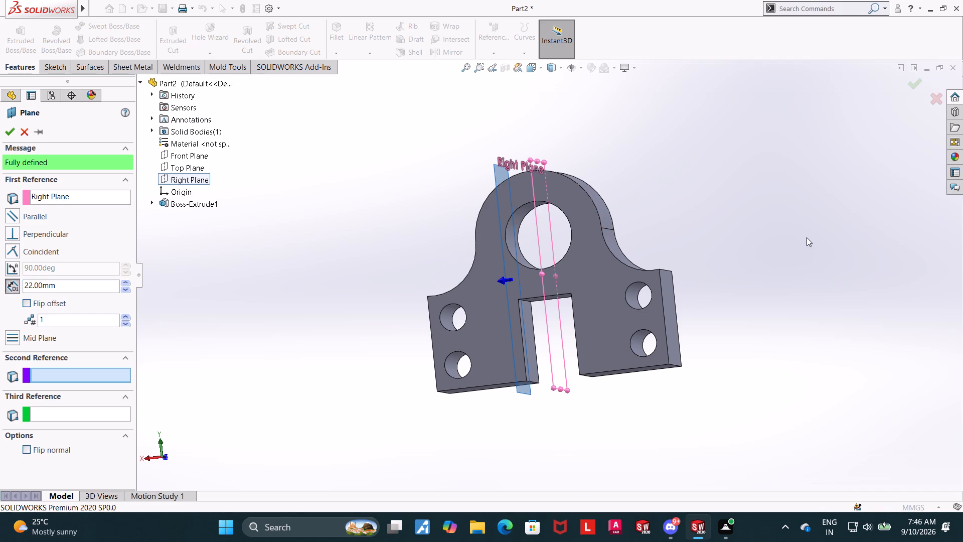
Set the plane's offset from the Right Plane to 20 mm and create the plane.
{"action": "middle_click_drag", "start_coordinate": [800, 239], "coordinate": [814, 251]}
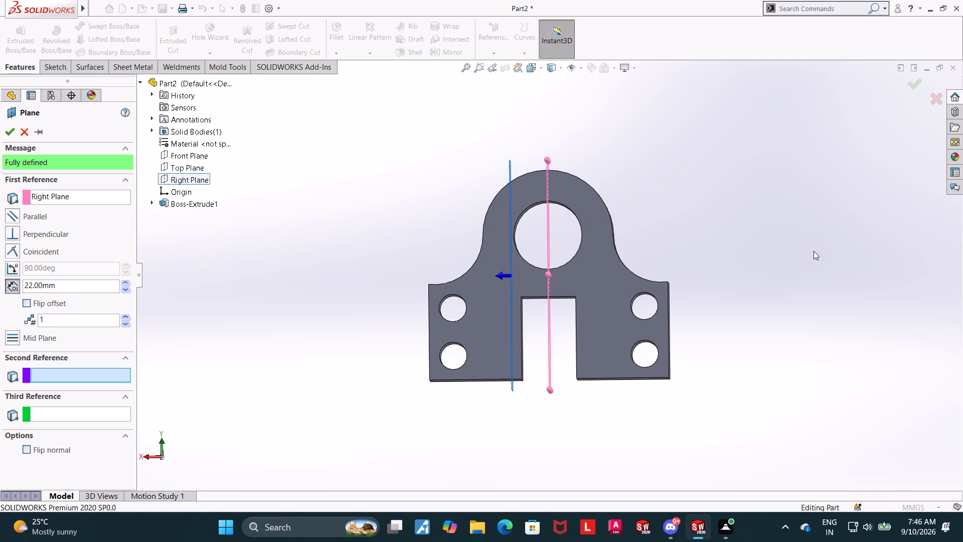
{"action": "middle_click", "coordinate": [814, 251]}
{"action": "middle_click", "coordinate": [815, 251]}
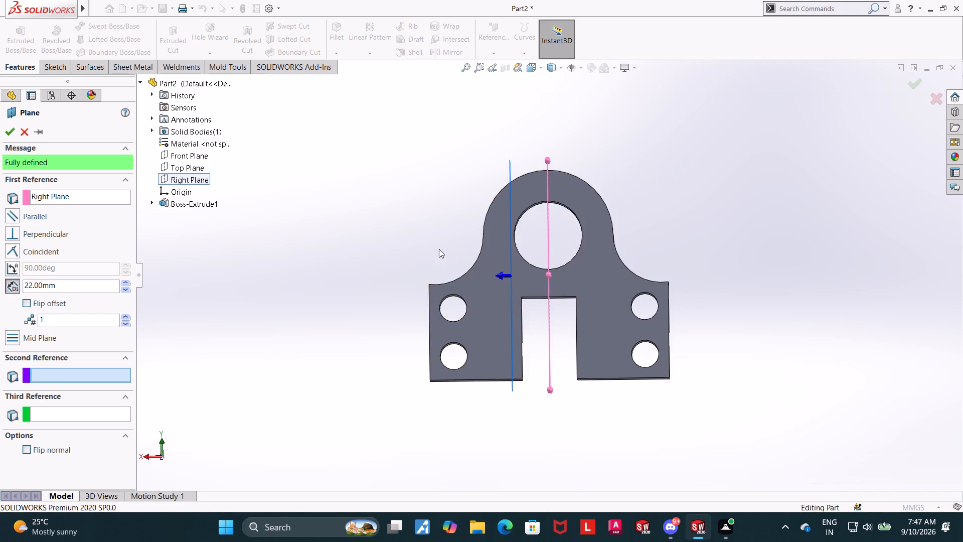
{"action": "scroll", "coordinate": [428, 238], "scroll_direction": "up", "scroll_amount": 1}
{"action": "middle_click_drag", "start_coordinate": [428, 258], "coordinate": [426, 265]}
{"action": "middle_click", "coordinate": [422, 263]}
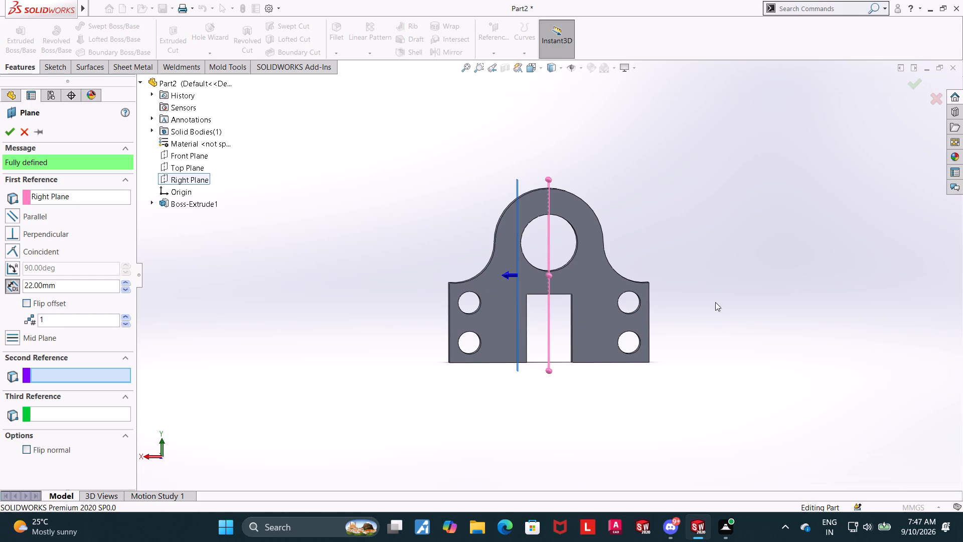
{"action": "left_click_drag", "start_coordinate": [87, 284], "coordinate": [9, 284]}
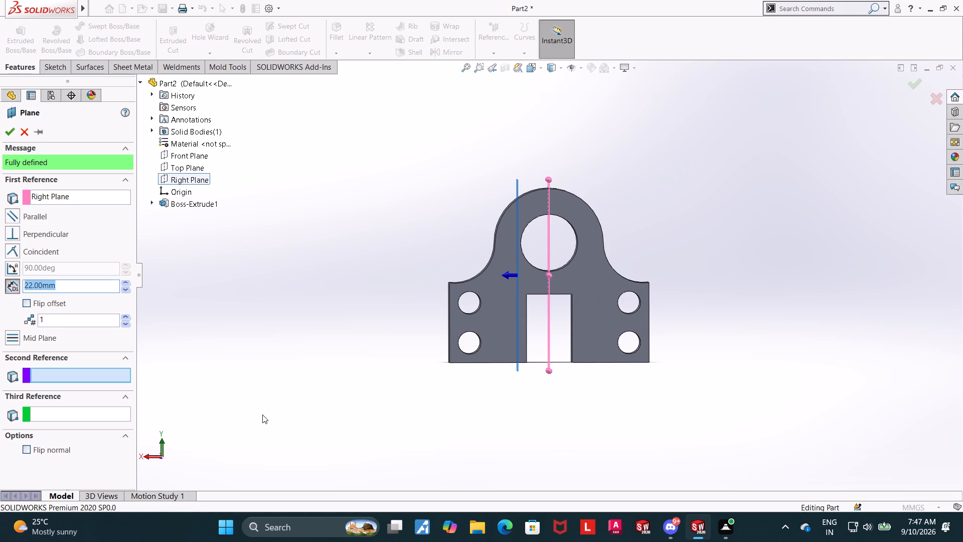
{"action": "type", "text": "20"}
{"action": "key", "text": "Return"}
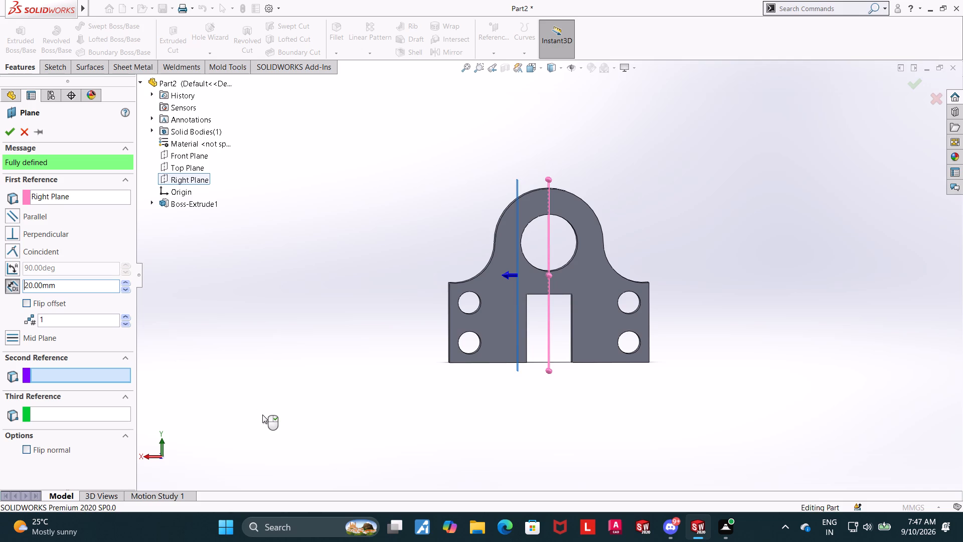
{"action": "left_click", "coordinate": [865, 366]}
{"action": "scroll", "coordinate": [751, 244], "scroll_direction": "down", "scroll_amount": 2}
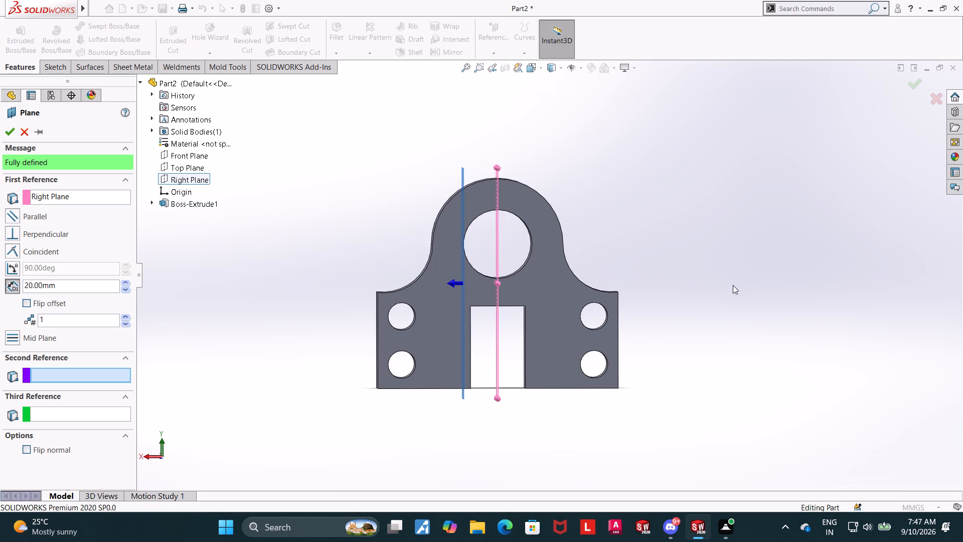
{"action": "middle_click", "coordinate": [723, 288]}
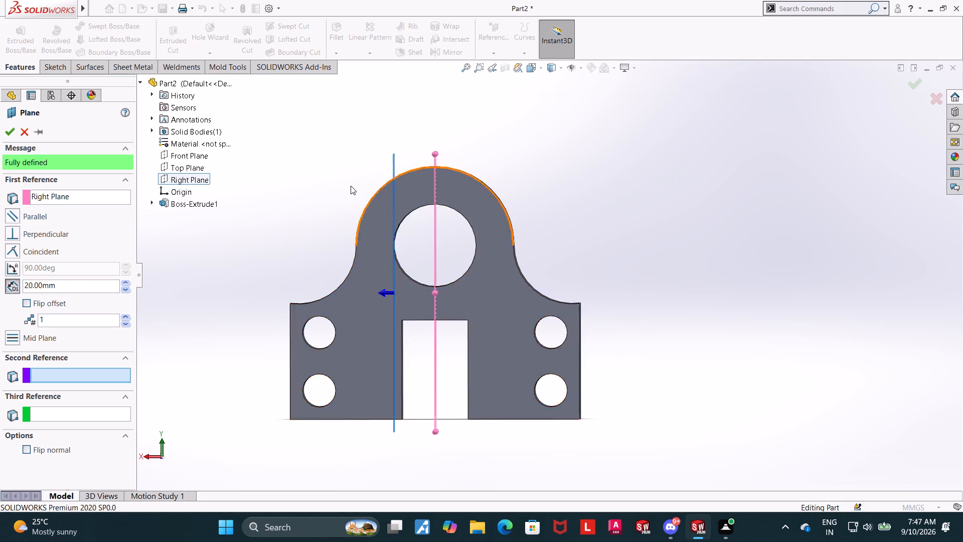
{"action": "left_click", "coordinate": [6, 135]}
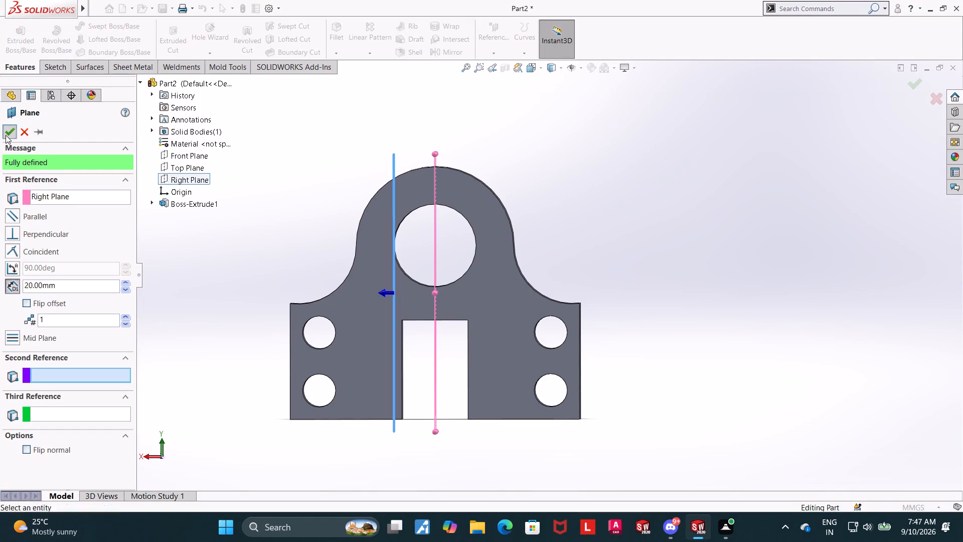
Examine the new plane's placement on the bracket and the sketch under the extrusion.
{"action": "left_click", "coordinate": [7, 248]}
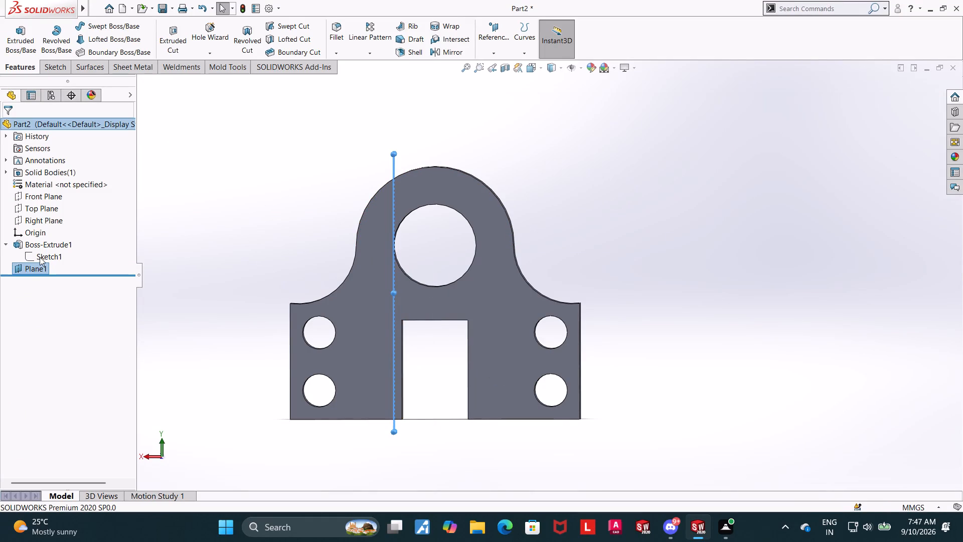
{"action": "left_click", "coordinate": [40, 257]}
{"action": "left_click", "coordinate": [862, 279]}
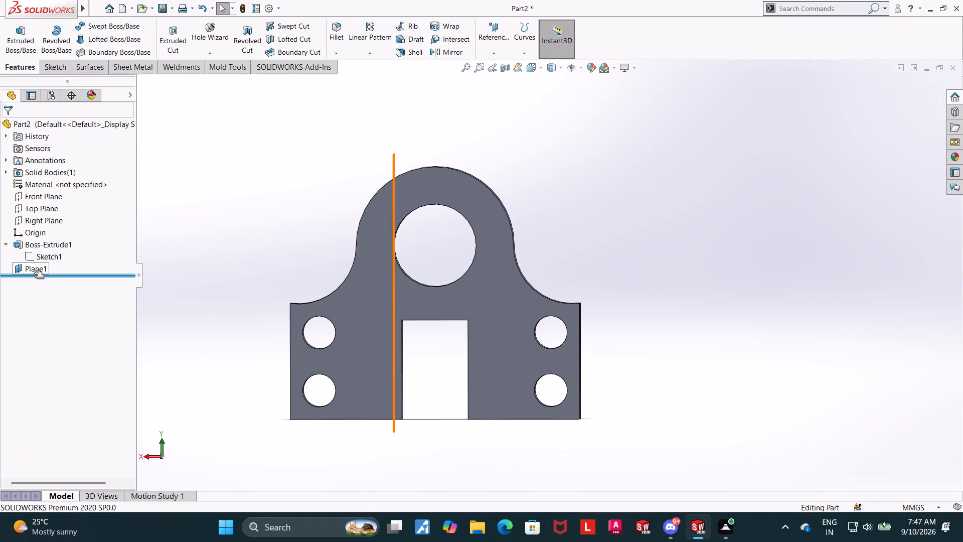
{"action": "left_click", "coordinate": [34, 272]}
{"action": "left_click", "coordinate": [848, 304]}
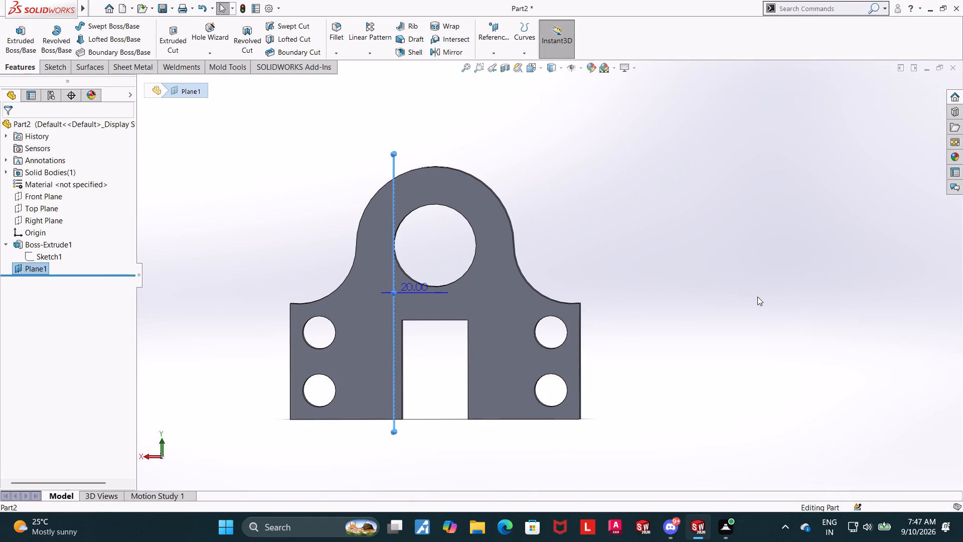
{"action": "scroll", "coordinate": [742, 287], "scroll_direction": "up", "scroll_amount": 1}
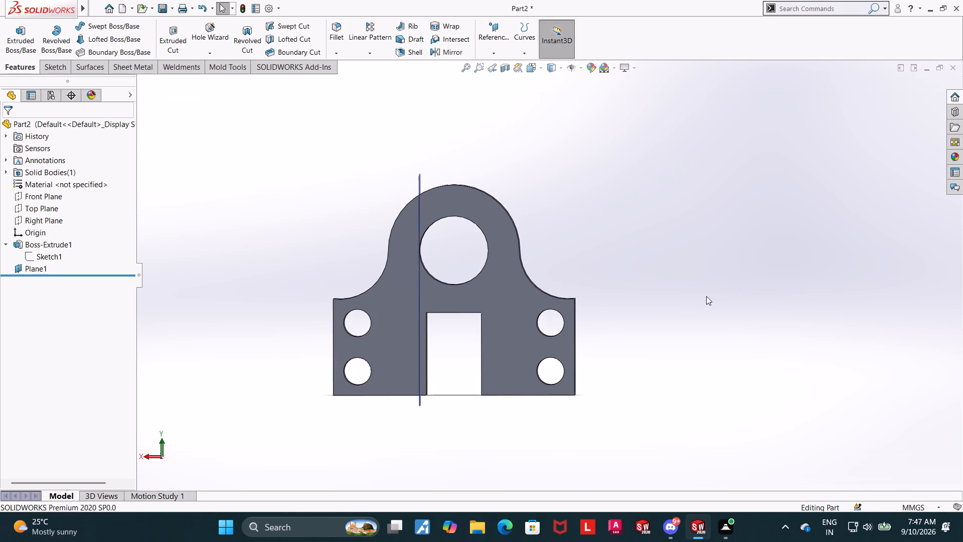
{"action": "middle_click", "coordinate": [703, 297]}
{"action": "middle_click_drag", "start_coordinate": [691, 299], "coordinate": [672, 302]}
{"action": "middle_click_drag", "start_coordinate": [660, 303], "coordinate": [753, 296]}
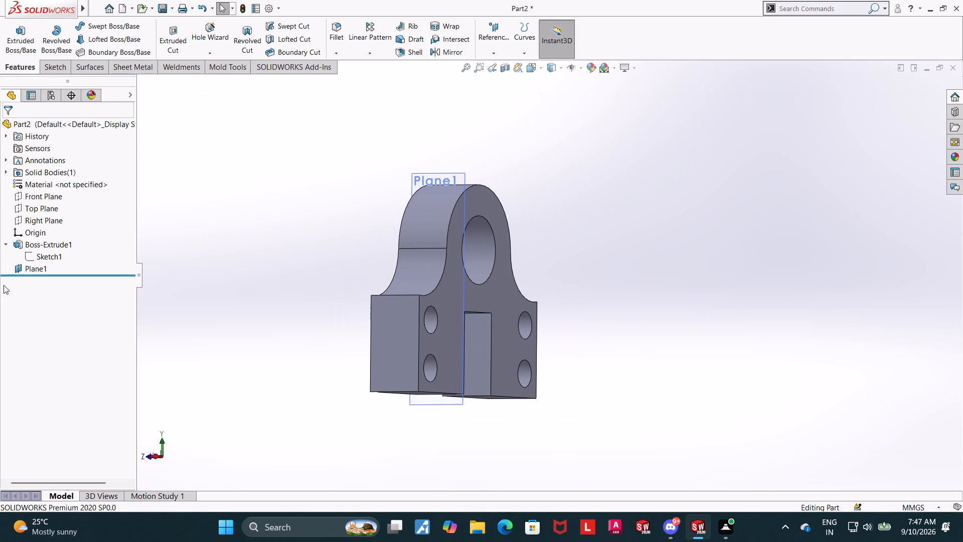
Open a new sketch on Plane1 and orient the view normal to it.
{"action": "left_click", "coordinate": [42, 268]}
{"action": "left_click", "coordinate": [51, 253]}
{"action": "left_click", "coordinate": [31, 284]}
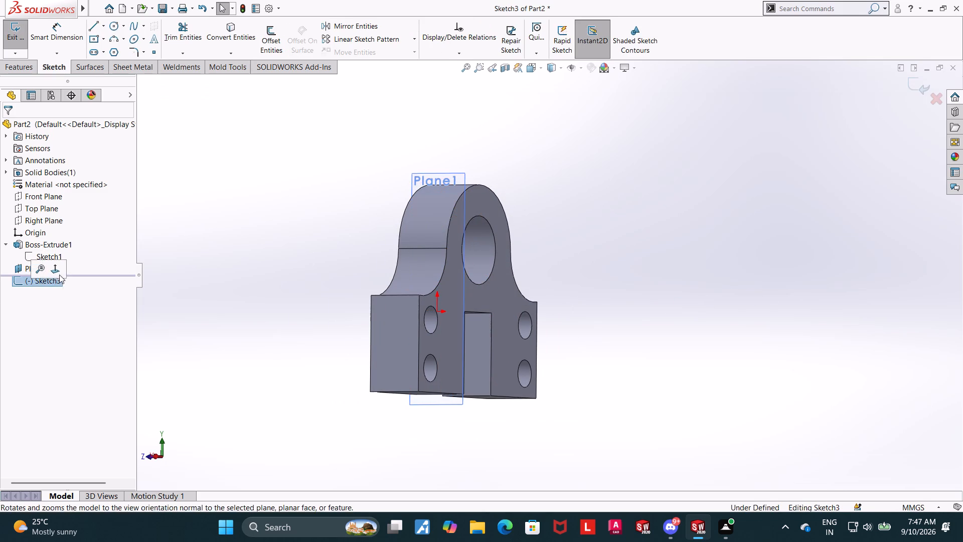
{"action": "left_click", "coordinate": [60, 269]}
Stretch Plane1's displayed boundary well beyond the bracket's back face, toward negative Z.
{"action": "left_click", "coordinate": [596, 257]}
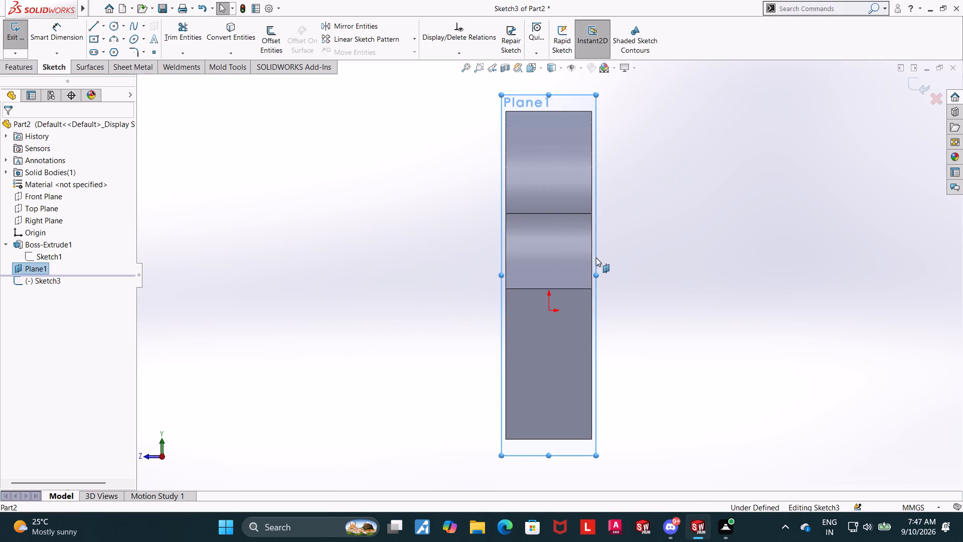
{"action": "left_click_drag", "start_coordinate": [597, 274], "coordinate": [949, 260]}
{"action": "scroll", "coordinate": [874, 327], "scroll_direction": "up", "scroll_amount": 5}
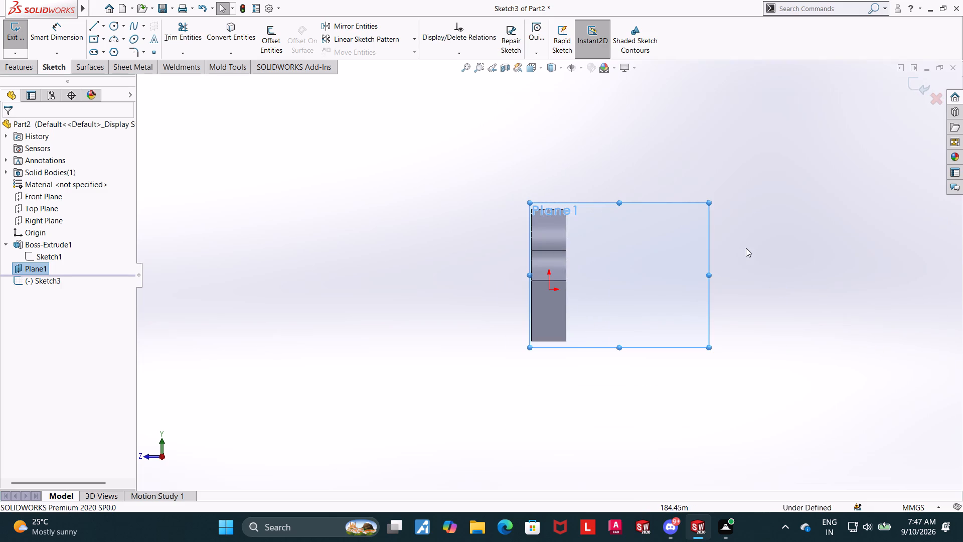
Sketch a horizontal centerline from the bracket's bottom back corner toward negative Z, ending short of Plane1's extended edge.
{"action": "scroll", "coordinate": [745, 242], "scroll_direction": "down", "scroll_amount": 3}
{"action": "left_click", "coordinate": [106, 24]}
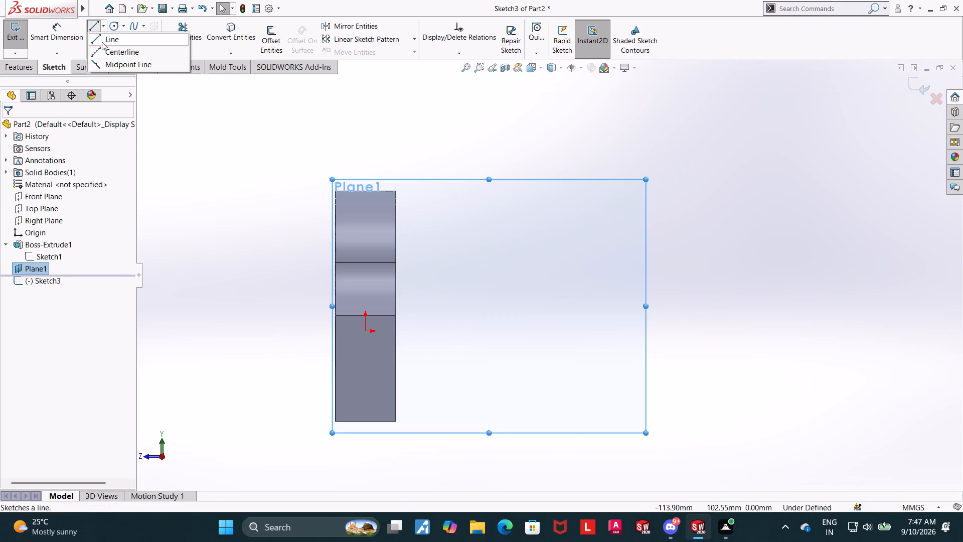
{"action": "left_click", "coordinate": [101, 50]}
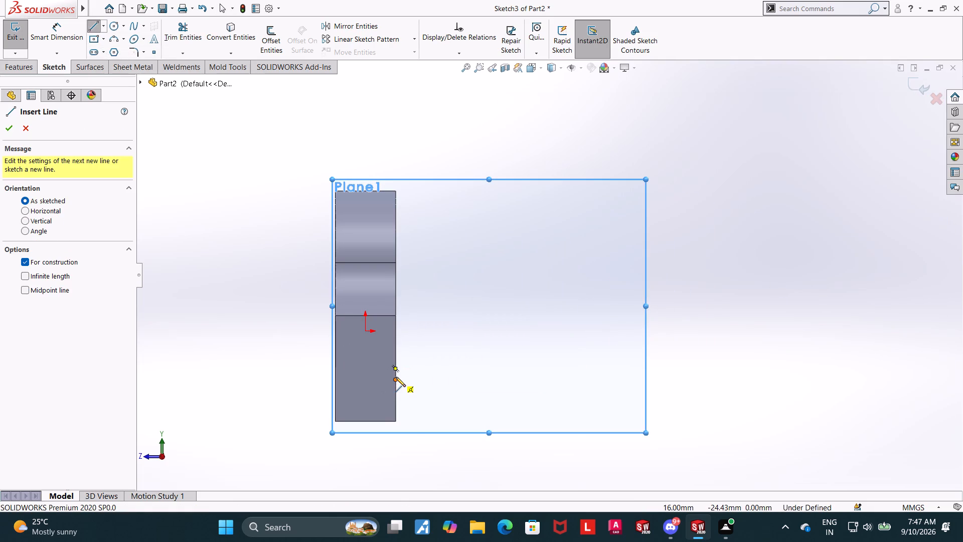
{"action": "left_click", "coordinate": [396, 422]}
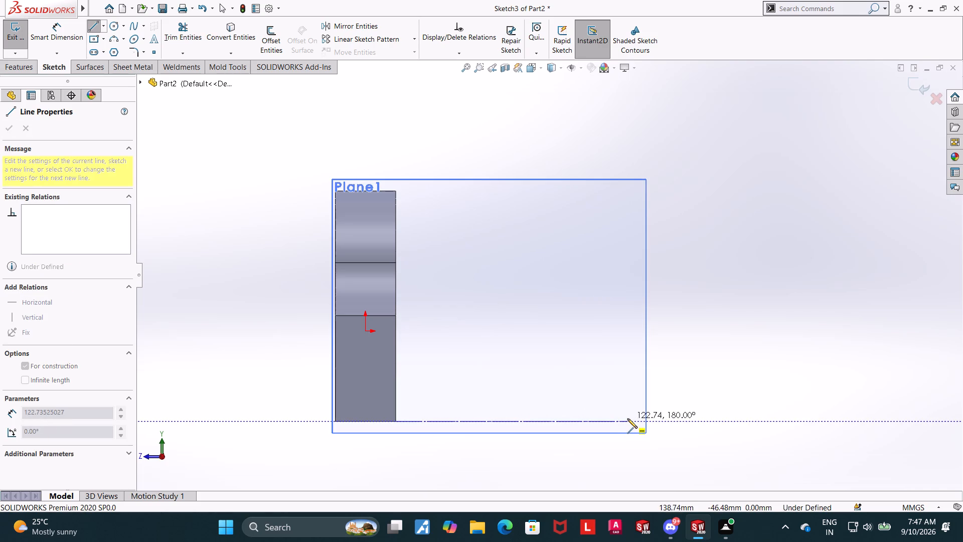
{"action": "left_click", "coordinate": [604, 421]}
{"action": "key", "text": "Escape"}
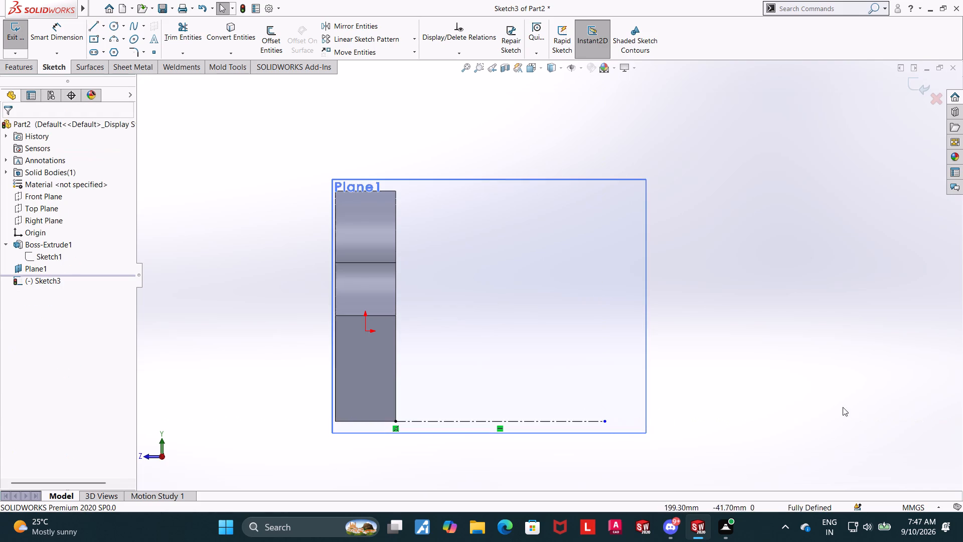
Sketch a circle of about 30 mm radius directly above the centerline's free end, passing through that endpoint.
{"action": "key", "text": "Escape"}
{"action": "left_click", "coordinate": [112, 25]}
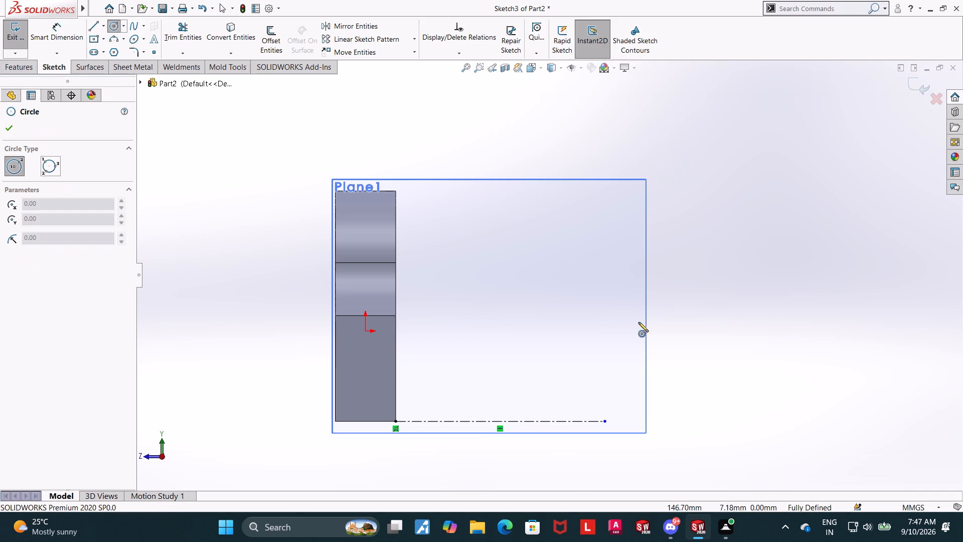
{"action": "left_click", "coordinate": [602, 364]}
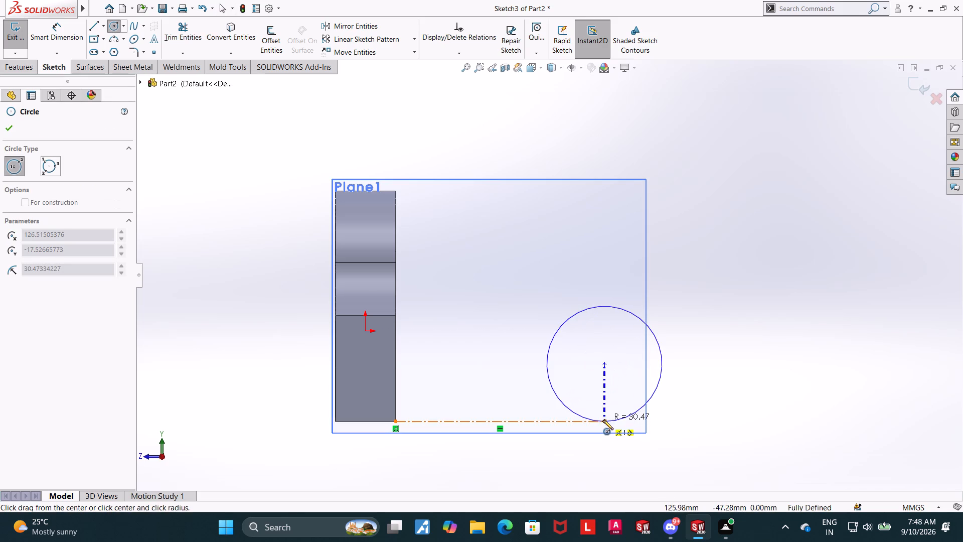
{"action": "left_click", "coordinate": [603, 420]}
{"action": "key", "text": "Escape"}
{"action": "key", "text": "Escape"}
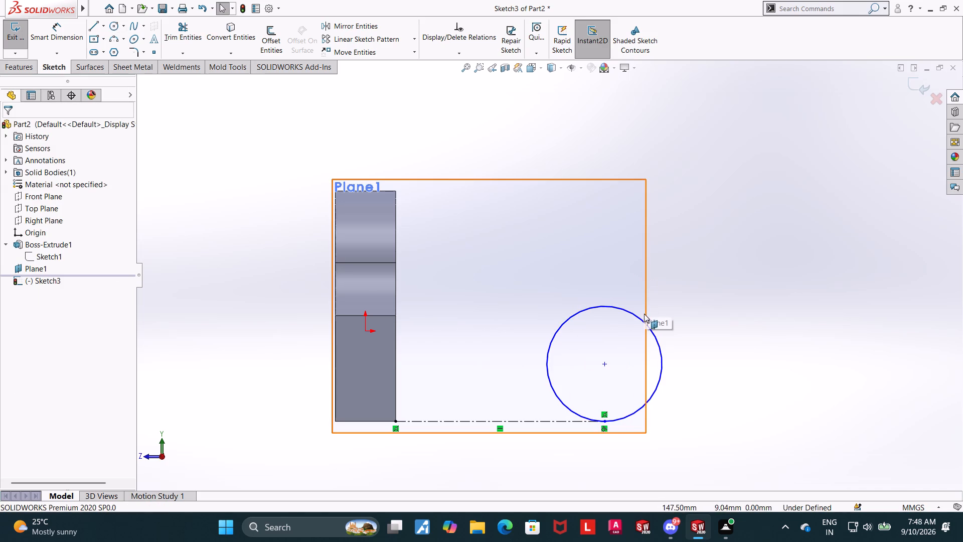
Stretch Plane1's displayed boundary further toward negative Z, well past the circle.
{"action": "left_click", "coordinate": [644, 311]}
{"action": "left_click_drag", "start_coordinate": [644, 305], "coordinate": [860, 320]}
{"action": "key", "text": "Escape"}
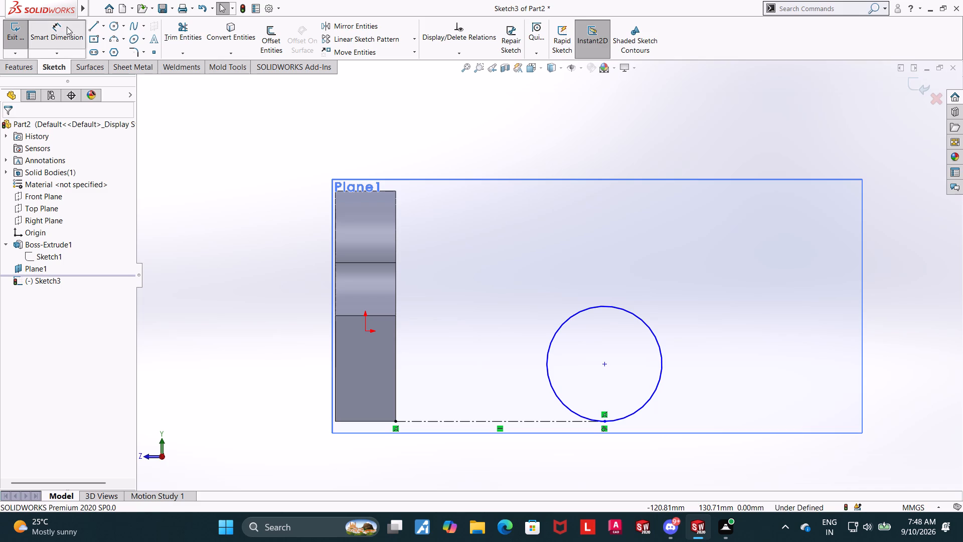
Dimension the circle's diameter to 32 mm.
{"action": "left_click", "coordinate": [67, 27]}
{"action": "left_click", "coordinate": [649, 330]}
{"action": "left_click", "coordinate": [695, 310]}
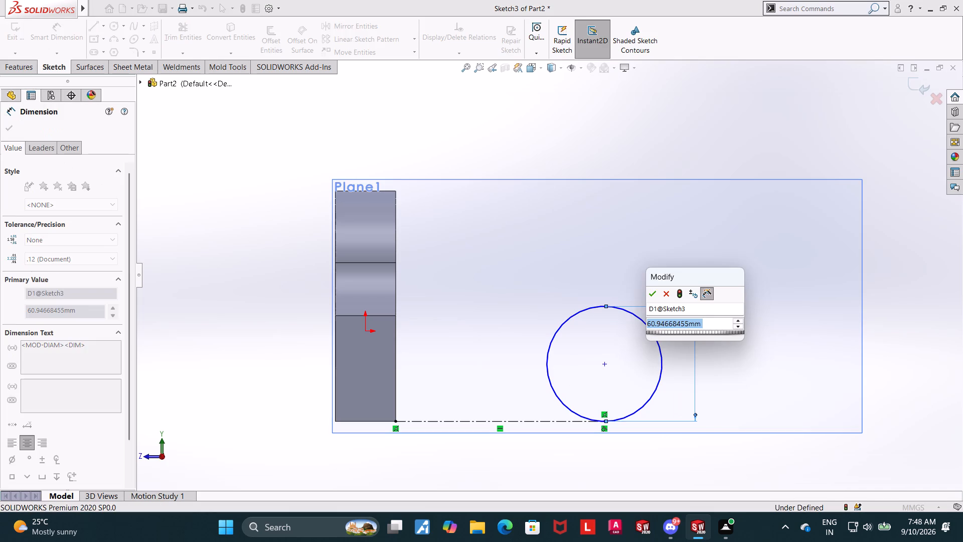
{"action": "type", "text": "32"}
{"action": "key", "text": "Return"}
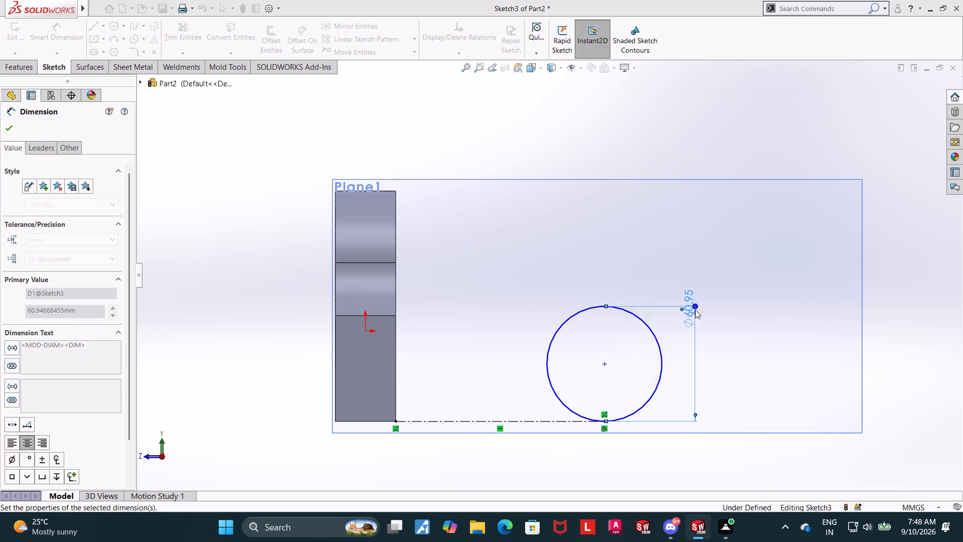
{"action": "scroll", "coordinate": [627, 345], "scroll_direction": "down", "scroll_amount": 2}
{"action": "key", "text": "Escape"}
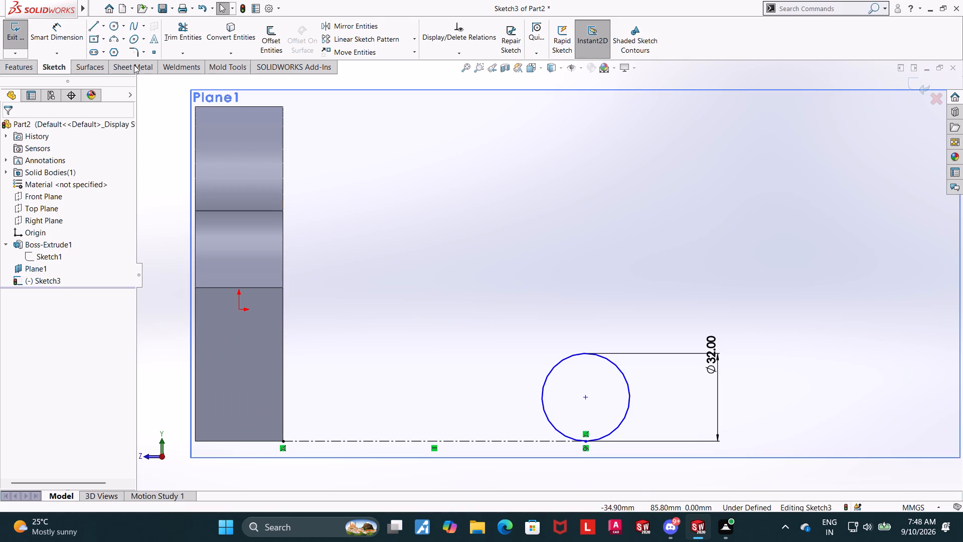
Sketch a concentric circle inside the 32 mm circle and dimension its diameter to 16 mm.
{"action": "left_click", "coordinate": [112, 27]}
{"action": "left_click", "coordinate": [585, 395]}
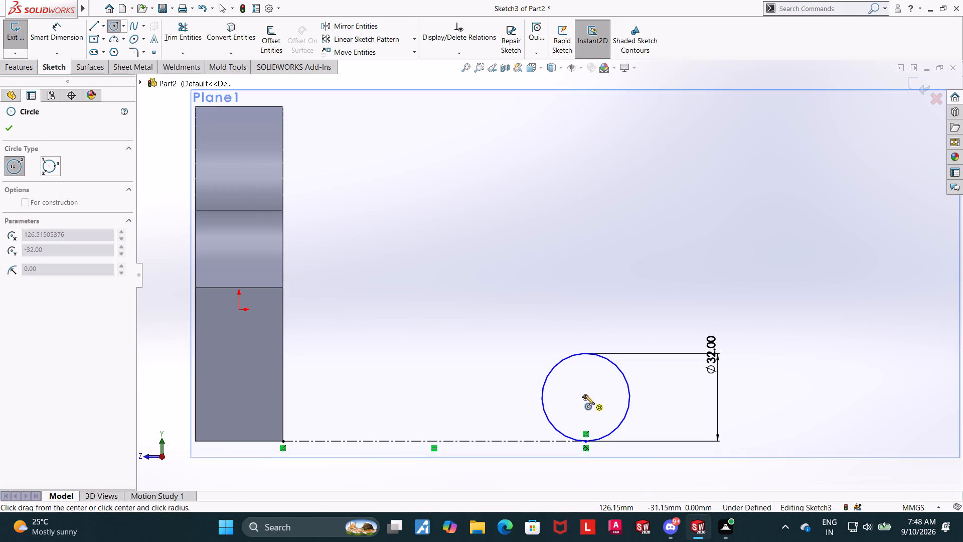
{"action": "left_click", "coordinate": [607, 390]}
{"action": "key", "text": "Escape"}
{"action": "left_click", "coordinate": [72, 41]}
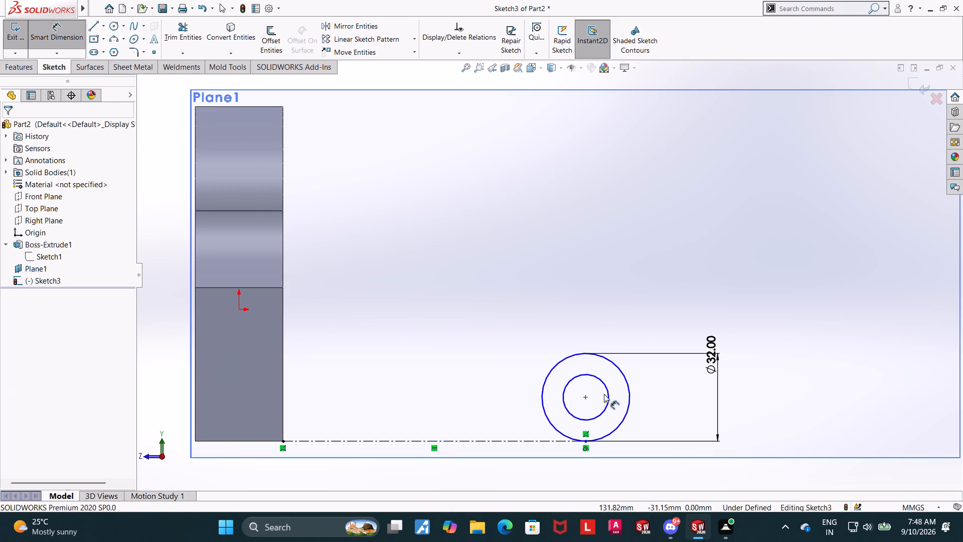
{"action": "left_click", "coordinate": [605, 392]}
{"action": "left_click", "coordinate": [663, 404]}
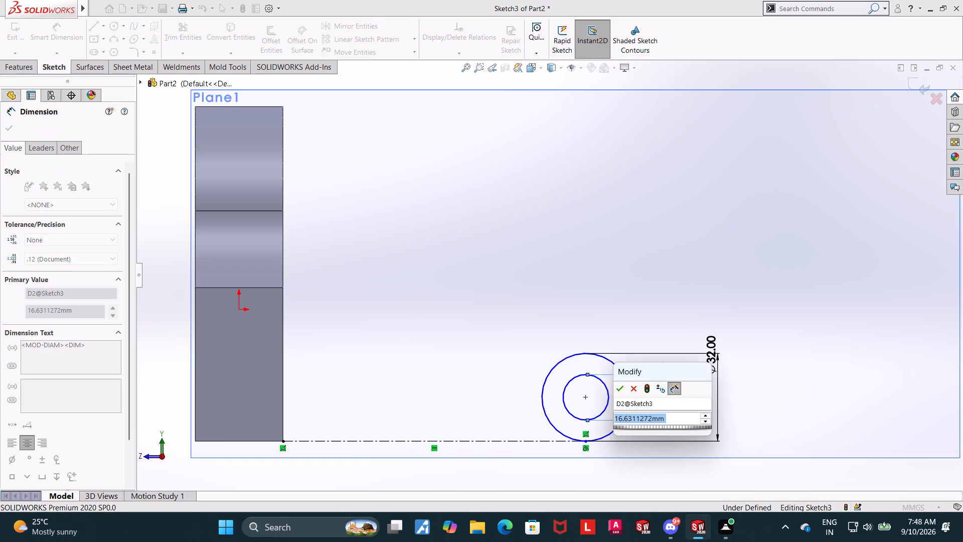
{"action": "type", "text": "16"}
{"action": "key", "text": "Return"}
{"action": "key", "text": "Escape"}
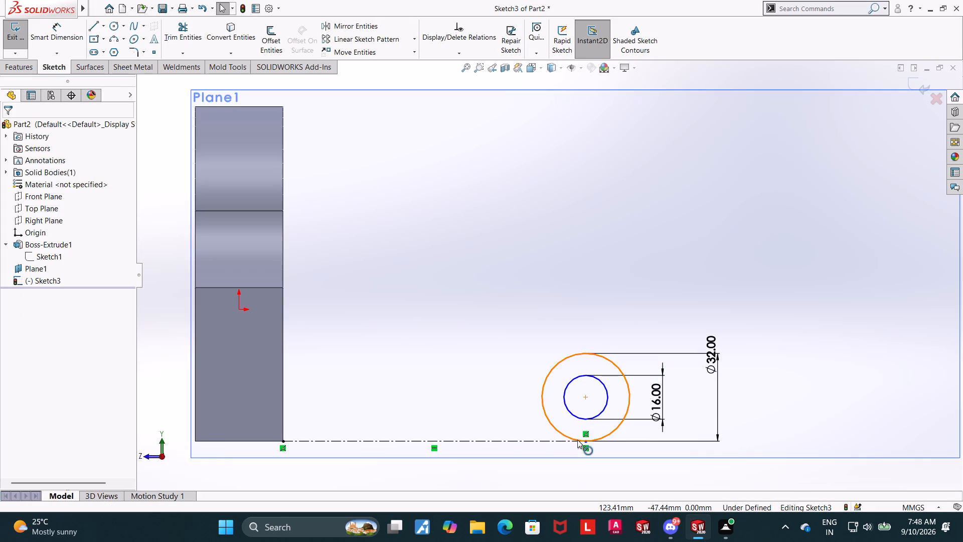
Delete the horizontal centerline between the bracket and the circles.
{"action": "left_click", "coordinate": [93, 32]}
{"action": "key", "text": "Escape"}
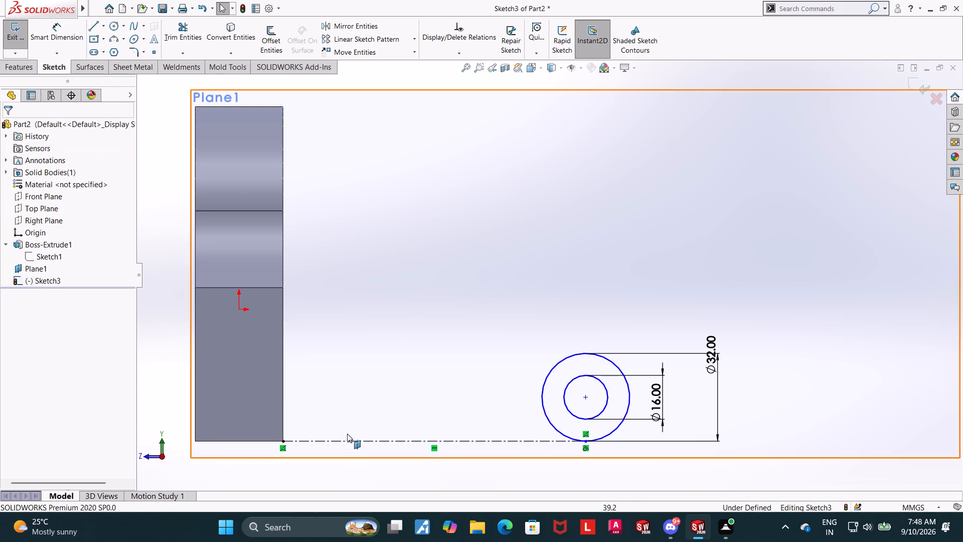
{"action": "left_click", "coordinate": [353, 441]}
{"action": "key", "text": "Delete"}
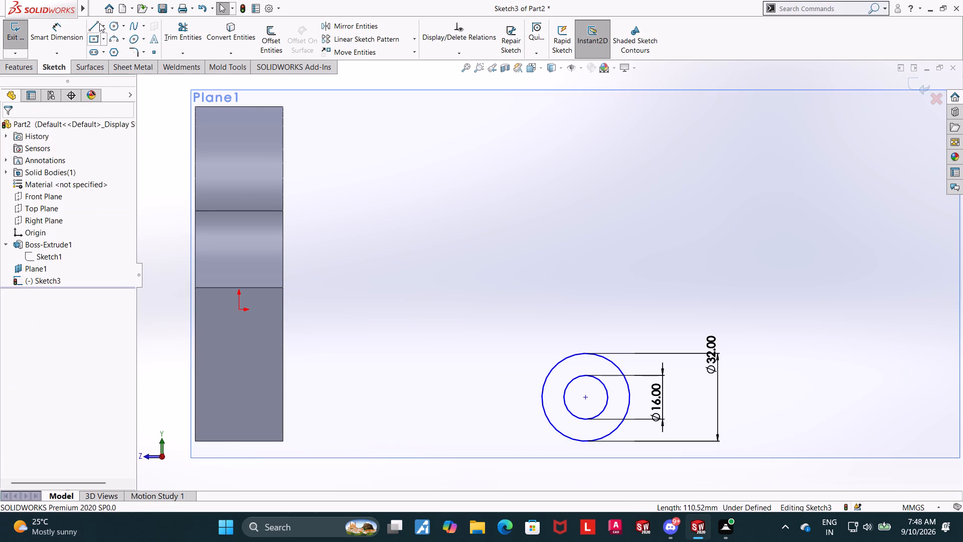
Sketch a solid horizontal line from the bracket's bottom back corner to the lowest point of the 32 mm circle.
{"action": "left_click", "coordinate": [96, 22]}
{"action": "left_click", "coordinate": [283, 442]}
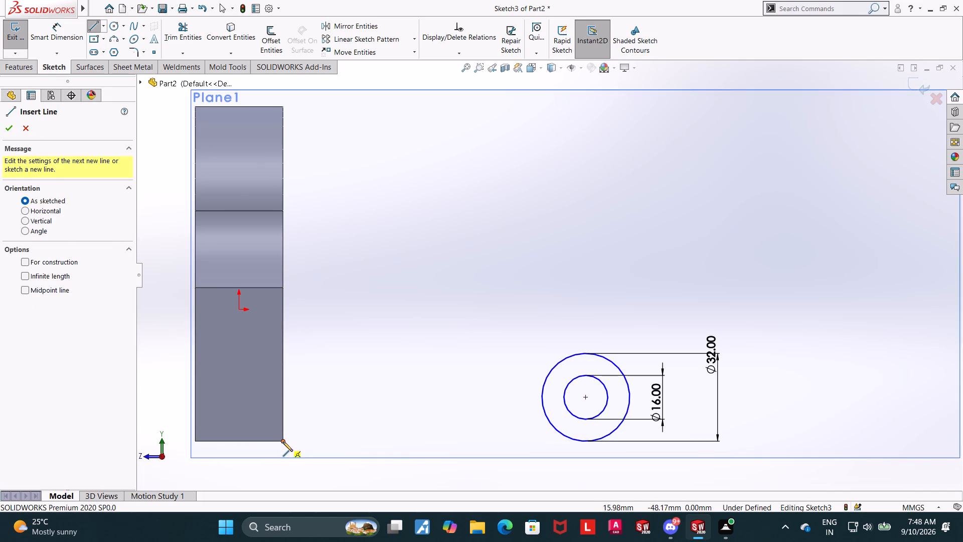
{"action": "left_click", "coordinate": [586, 443]}
{"action": "key", "text": "Escape"}
{"action": "key", "text": "Escape"}
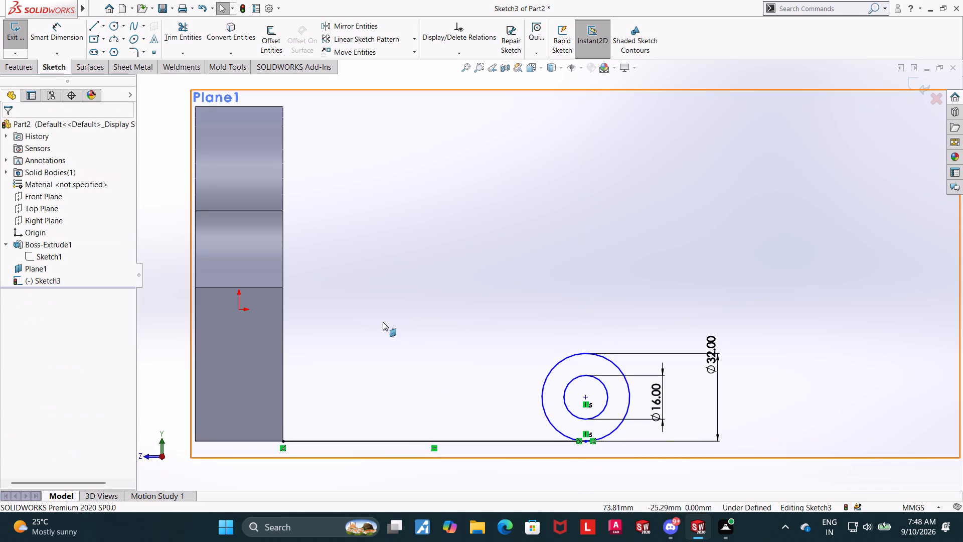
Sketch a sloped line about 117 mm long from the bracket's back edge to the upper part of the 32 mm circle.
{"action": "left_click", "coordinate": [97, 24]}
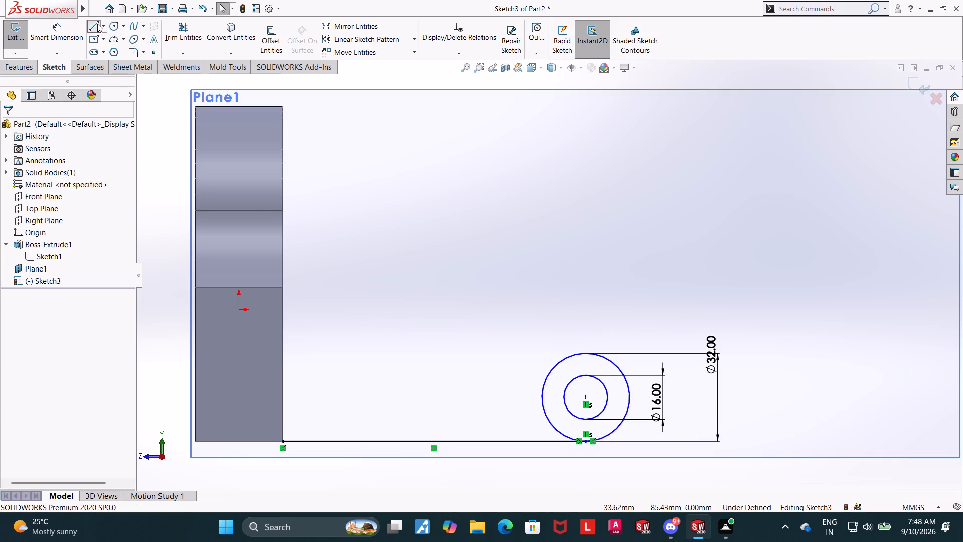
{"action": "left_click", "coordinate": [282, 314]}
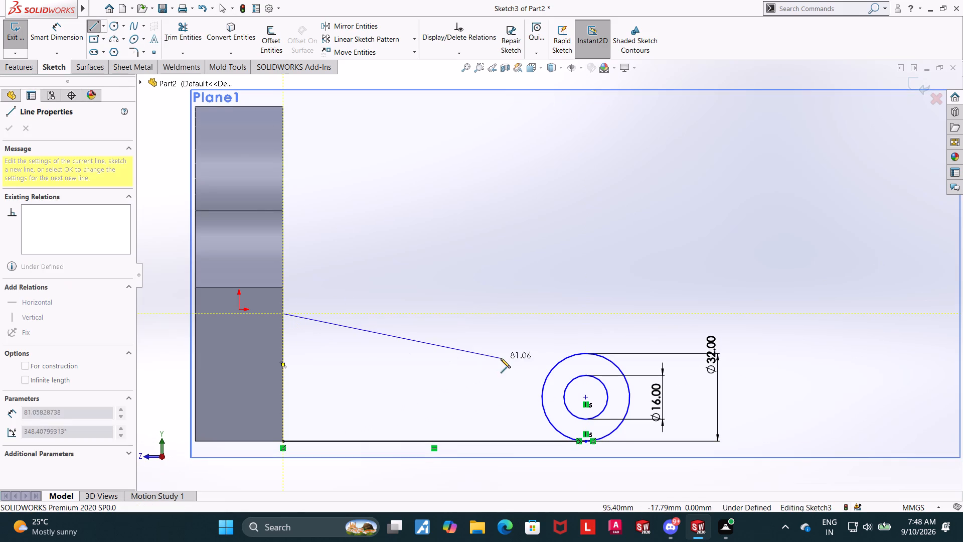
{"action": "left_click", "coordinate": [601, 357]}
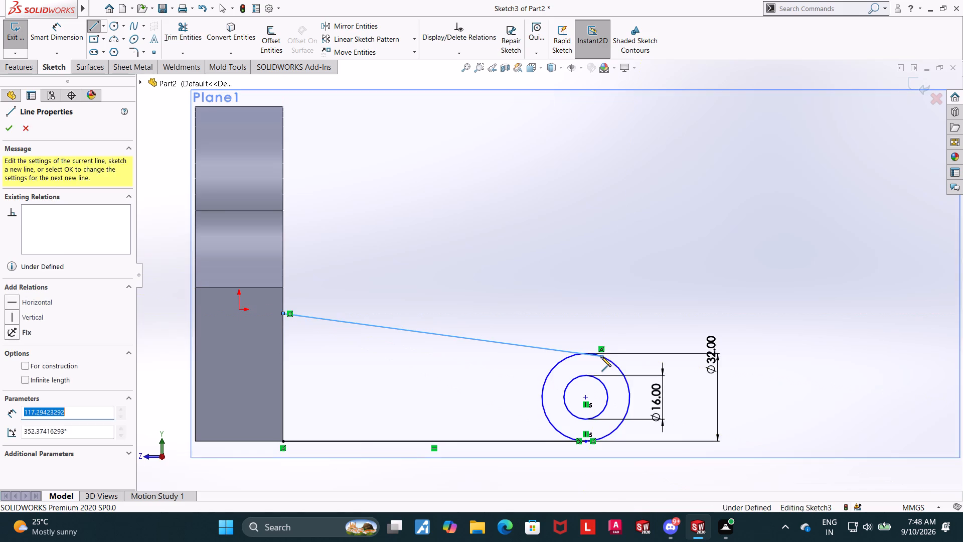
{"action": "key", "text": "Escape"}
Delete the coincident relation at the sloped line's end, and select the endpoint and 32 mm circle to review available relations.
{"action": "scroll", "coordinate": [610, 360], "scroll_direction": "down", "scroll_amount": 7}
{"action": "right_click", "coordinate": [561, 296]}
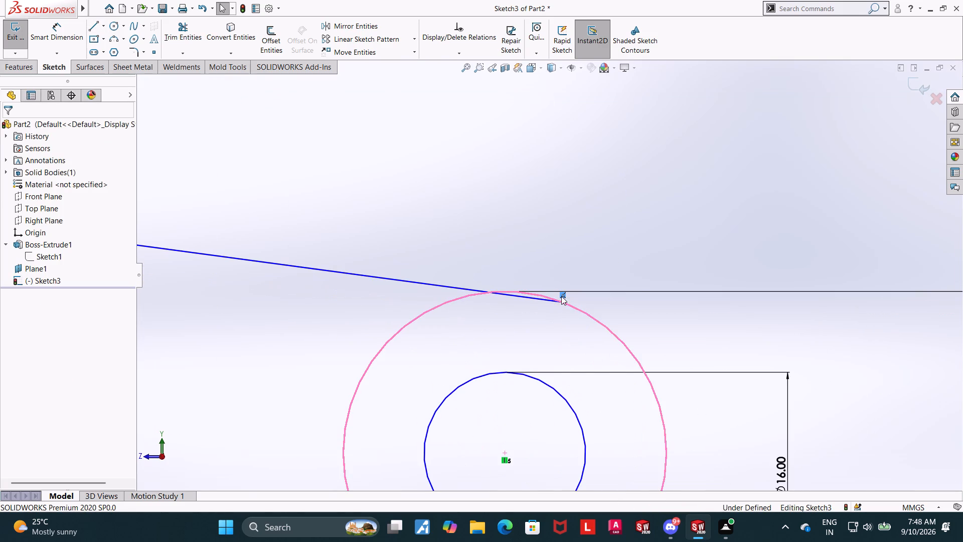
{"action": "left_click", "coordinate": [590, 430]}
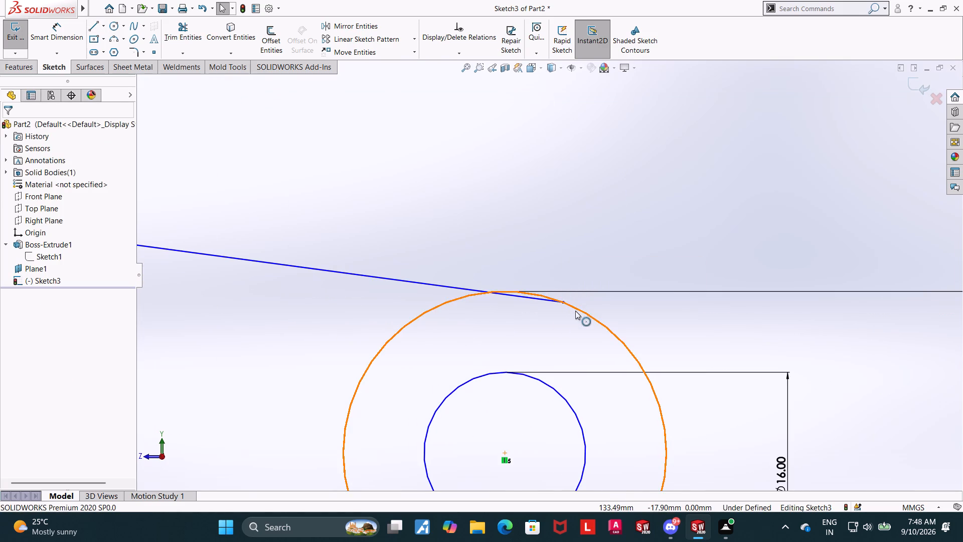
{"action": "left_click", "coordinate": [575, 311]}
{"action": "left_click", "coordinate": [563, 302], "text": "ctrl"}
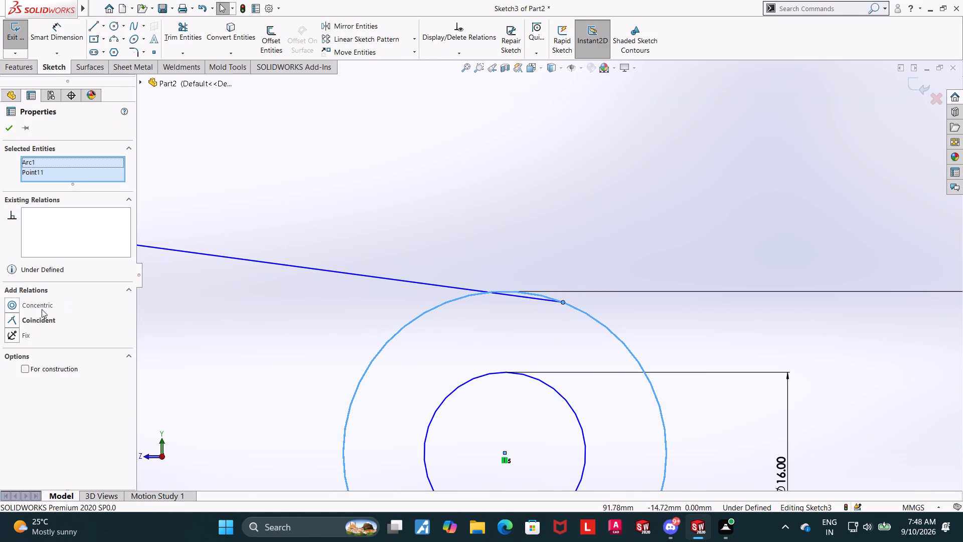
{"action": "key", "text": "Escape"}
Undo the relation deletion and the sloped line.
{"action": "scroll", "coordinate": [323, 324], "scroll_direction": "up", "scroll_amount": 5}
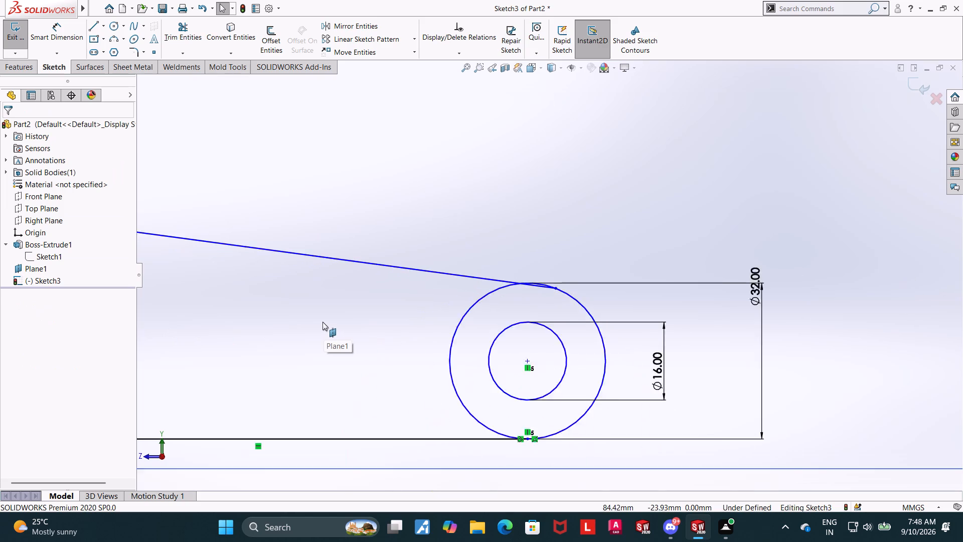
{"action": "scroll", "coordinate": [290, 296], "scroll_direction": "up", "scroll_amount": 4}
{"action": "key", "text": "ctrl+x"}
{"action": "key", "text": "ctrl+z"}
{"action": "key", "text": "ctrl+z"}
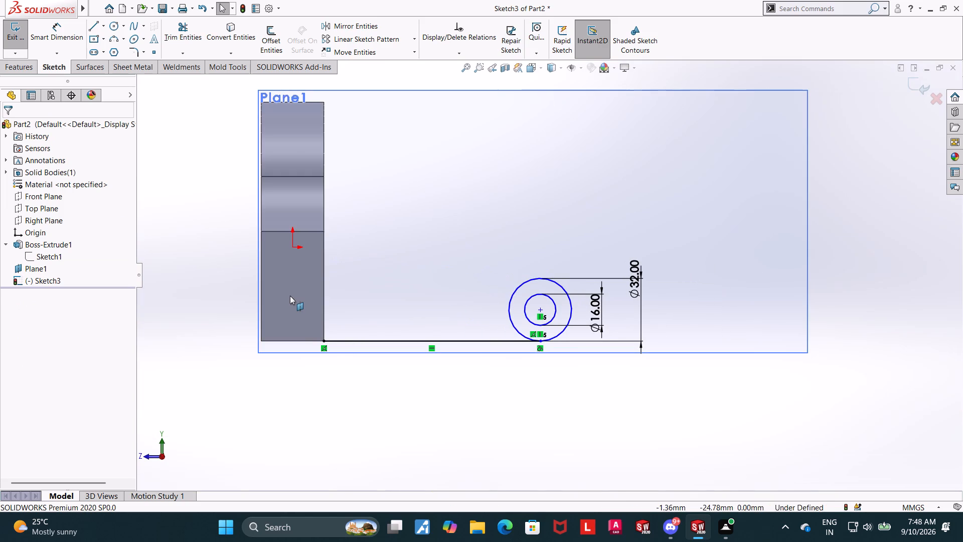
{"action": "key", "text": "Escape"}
Sketch a sloped line about 107 mm long from the bracket's back edge, tangent to the 32 mm circle near its top.
{"action": "left_click", "coordinate": [95, 20]}
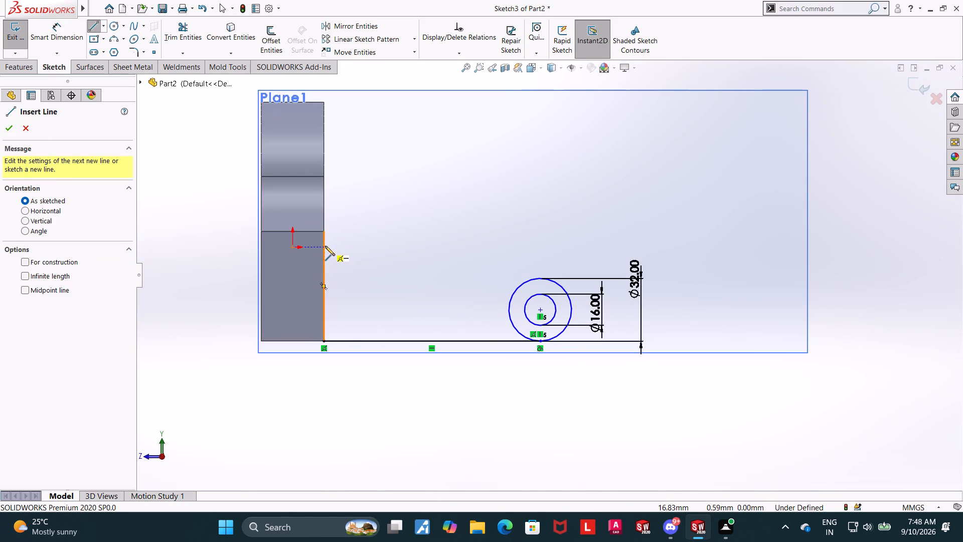
{"action": "left_click", "coordinate": [325, 253]}
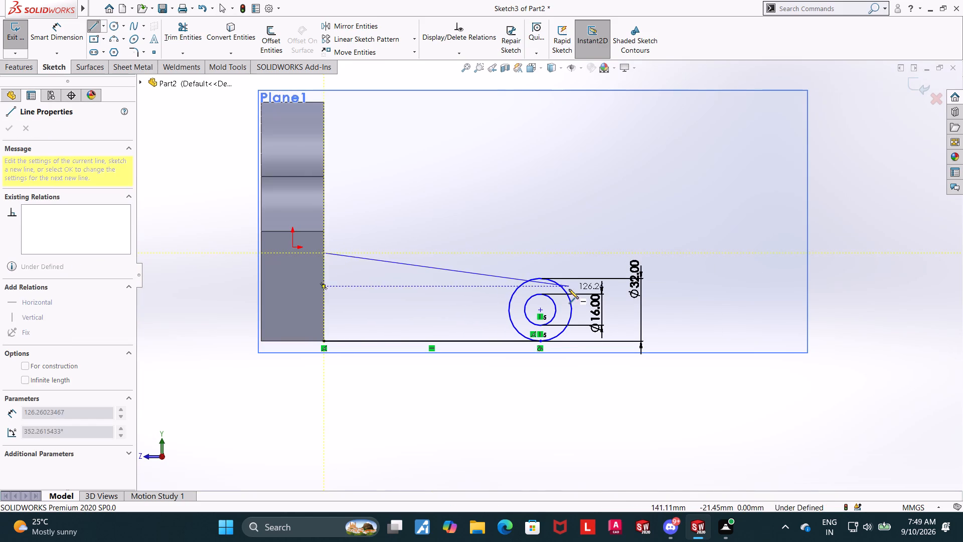
{"action": "left_click", "coordinate": [533, 276]}
{"action": "key", "text": "Escape"}
Add a coincident relation between the sloped line's free endpoint and the 32 mm circle.
{"action": "scroll", "coordinate": [536, 272], "scroll_direction": "down", "scroll_amount": 5}
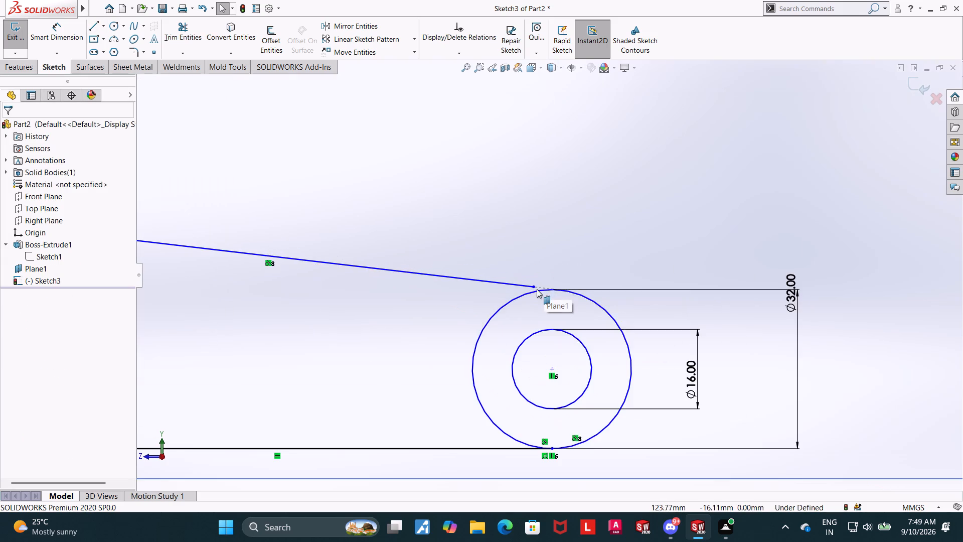
{"action": "scroll", "coordinate": [537, 289], "scroll_direction": "down", "scroll_amount": 5}
{"action": "left_click", "coordinate": [535, 277]}
{"action": "left_click", "coordinate": [549, 287], "text": "ctrl"}
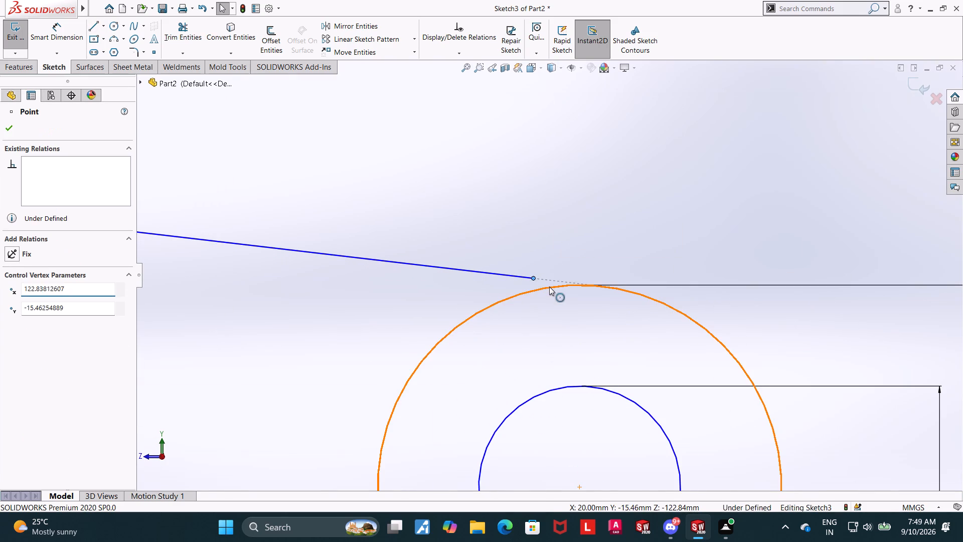
{"action": "left_click", "coordinate": [12, 320]}
{"action": "scroll", "coordinate": [251, 291], "scroll_direction": "up", "scroll_amount": 3}
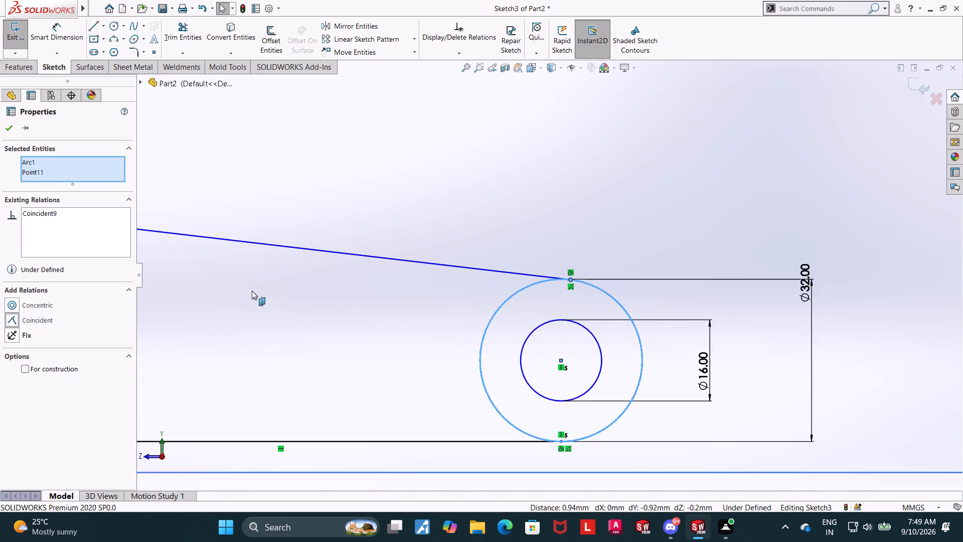
{"action": "scroll", "coordinate": [252, 291], "scroll_direction": "up", "scroll_amount": 7}
{"action": "key", "text": "Escape"}
Examine the sloped line's junction with the 32 mm circle and its start on the bracket's back edge.
{"action": "scroll", "coordinate": [459, 263], "scroll_direction": "down", "scroll_amount": 4}
{"action": "scroll", "coordinate": [696, 293], "scroll_direction": "down", "scroll_amount": 6}
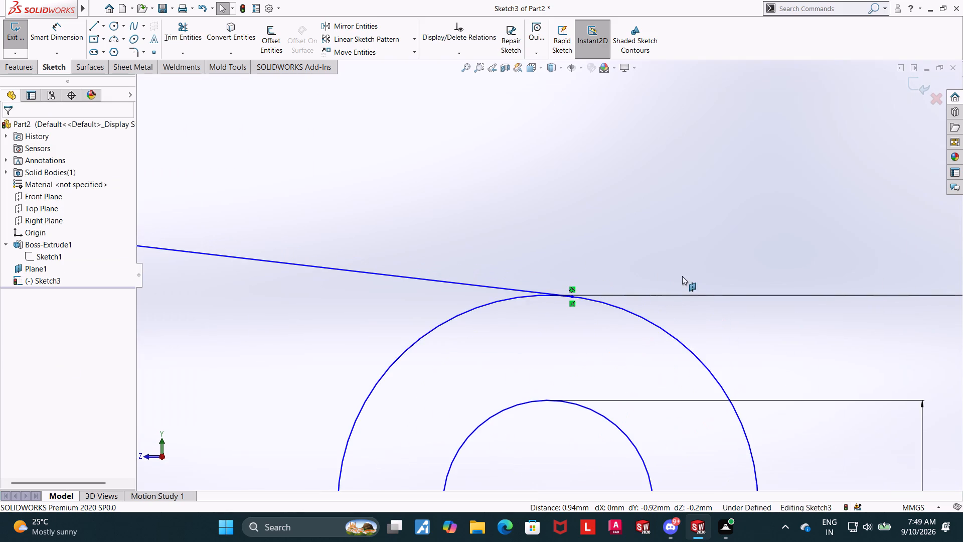
{"action": "scroll", "coordinate": [586, 285], "scroll_direction": "up", "scroll_amount": 7}
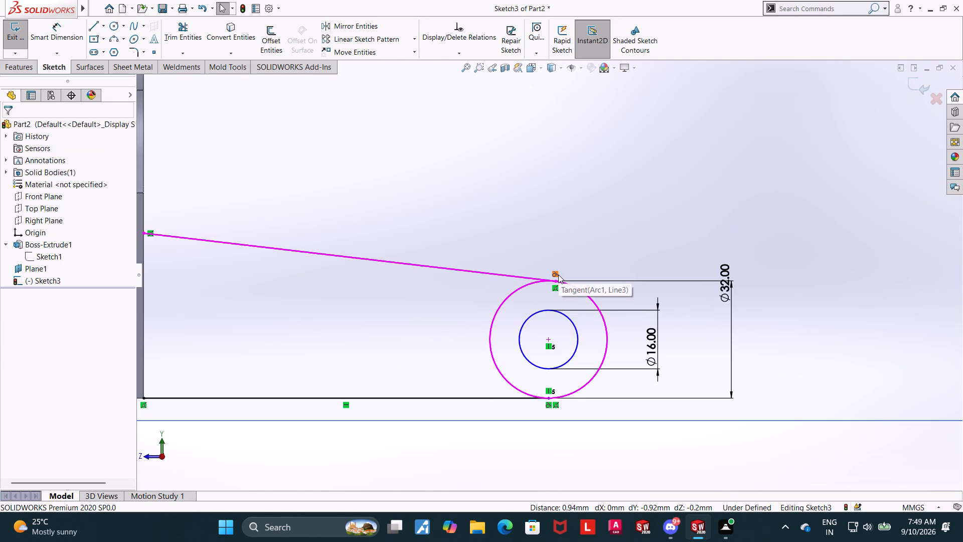
{"action": "key", "text": "Escape"}
{"action": "scroll", "coordinate": [377, 282], "scroll_direction": "up", "scroll_amount": 3}
{"action": "scroll", "coordinate": [372, 244], "scroll_direction": "down", "scroll_amount": 3}
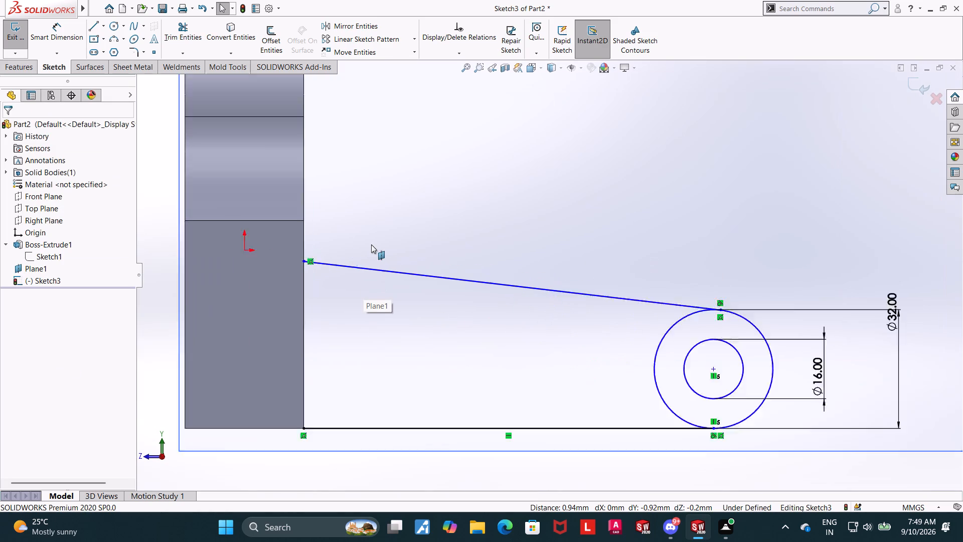
{"action": "scroll", "coordinate": [371, 244], "scroll_direction": "down", "scroll_amount": 2}
{"action": "key", "text": "Escape"}
{"action": "scroll", "coordinate": [302, 279], "scroll_direction": "up", "scroll_amount": 5}
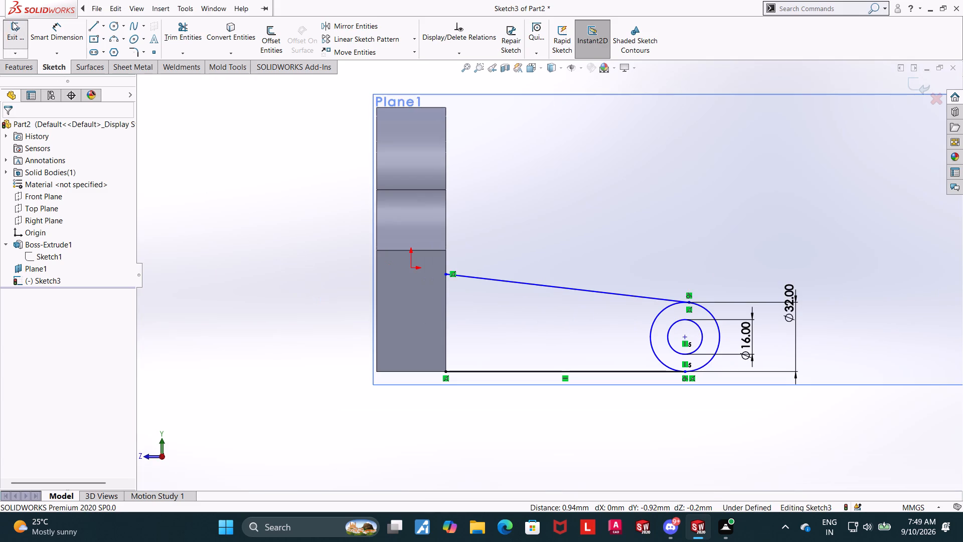
Dimension the vertical distance between the sloped line's start and the bottom line's start on the bracket's back edge at 48 mm.
{"action": "left_click", "coordinate": [63, 39]}
{"action": "left_click", "coordinate": [446, 274]}
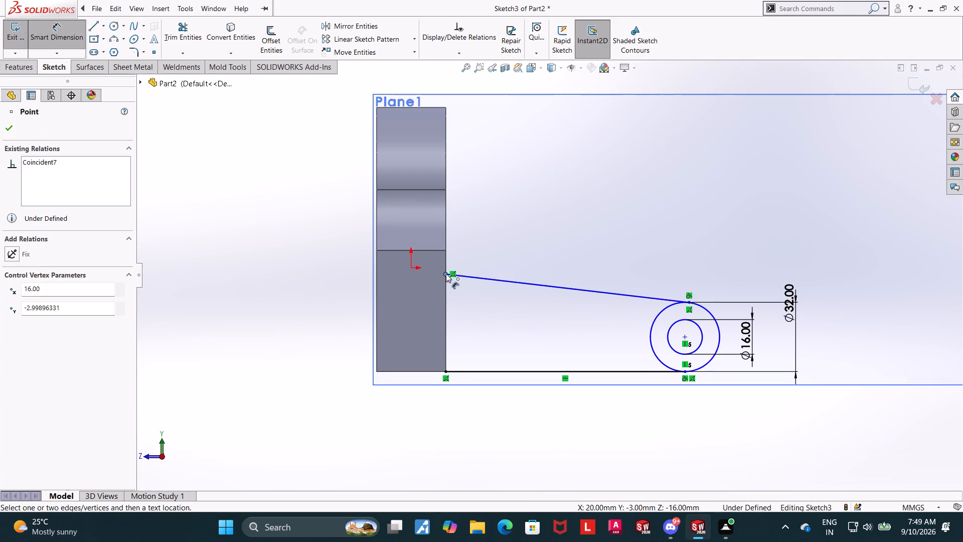
{"action": "left_click", "coordinate": [445, 371], "text": "ctrl"}
{"action": "left_click", "coordinate": [335, 334], "text": "ctrl"}
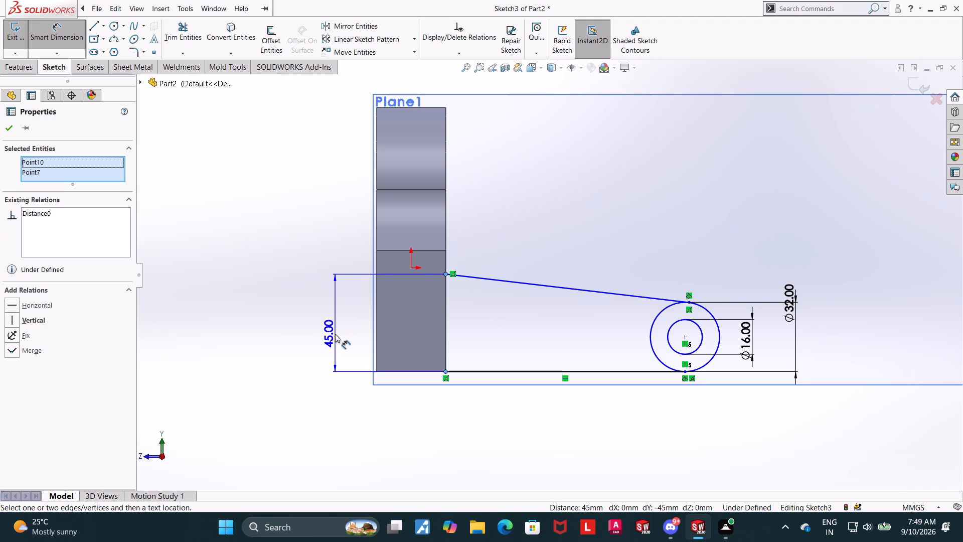
{"action": "left_click", "coordinate": [335, 334]}
{"action": "key", "text": "4"}
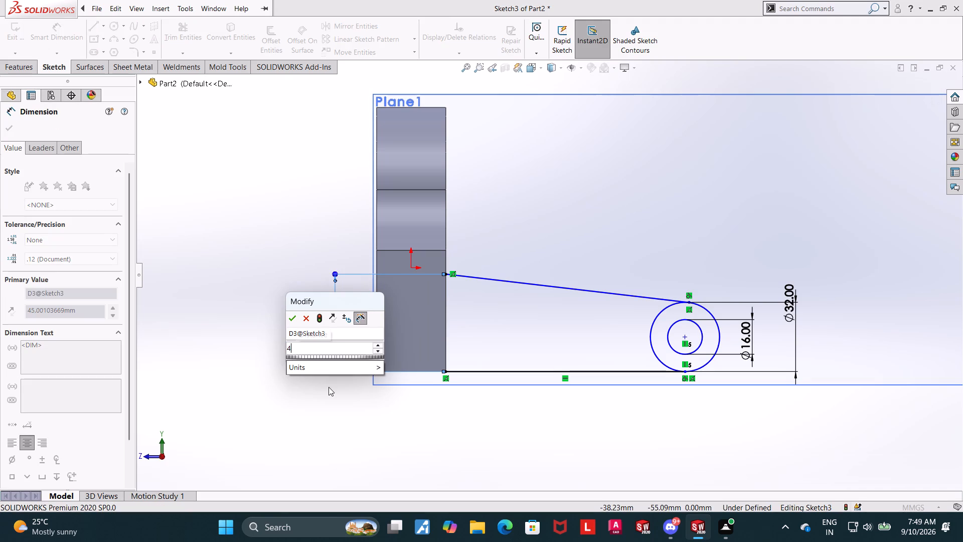
{"action": "key", "text": "8"}
{"action": "key", "text": "Return"}
{"action": "key", "text": "Escape"}
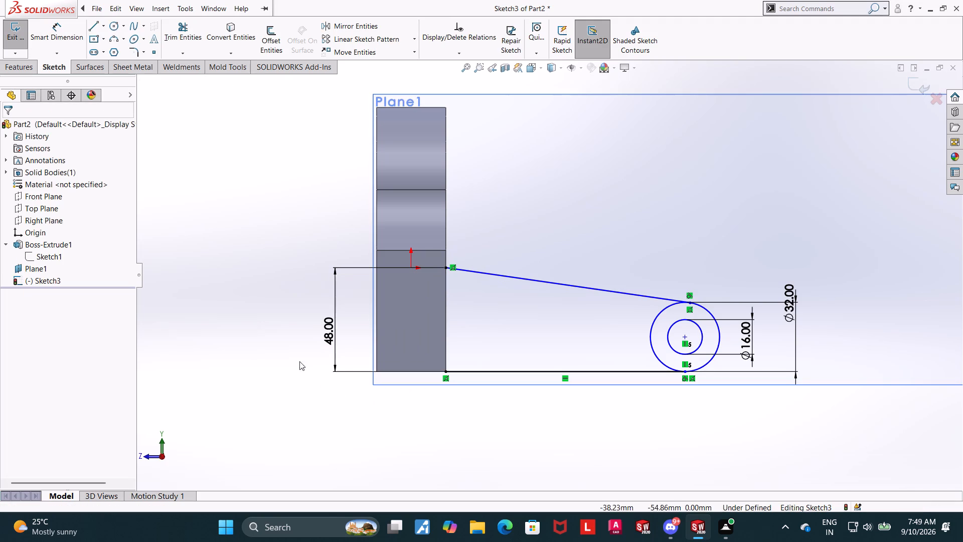
{"action": "key", "text": "Escape"}
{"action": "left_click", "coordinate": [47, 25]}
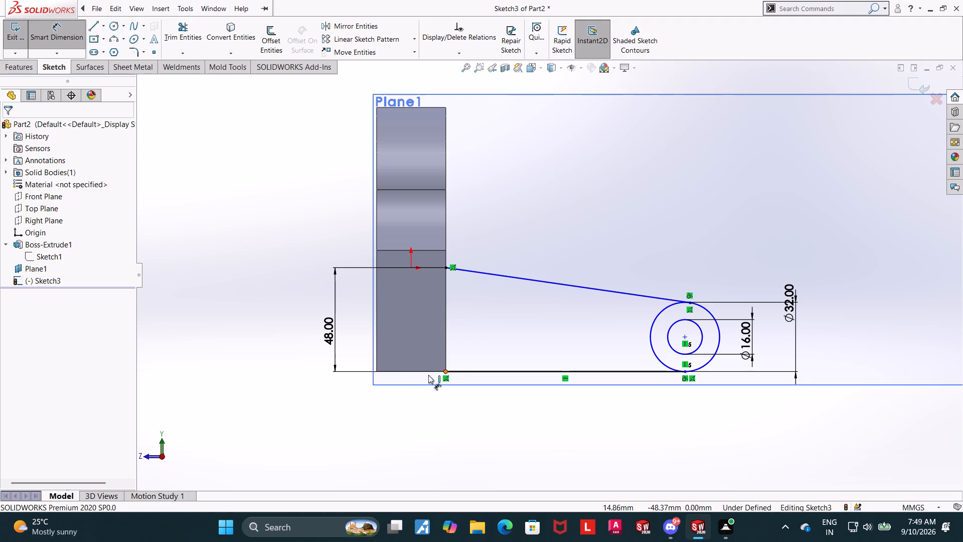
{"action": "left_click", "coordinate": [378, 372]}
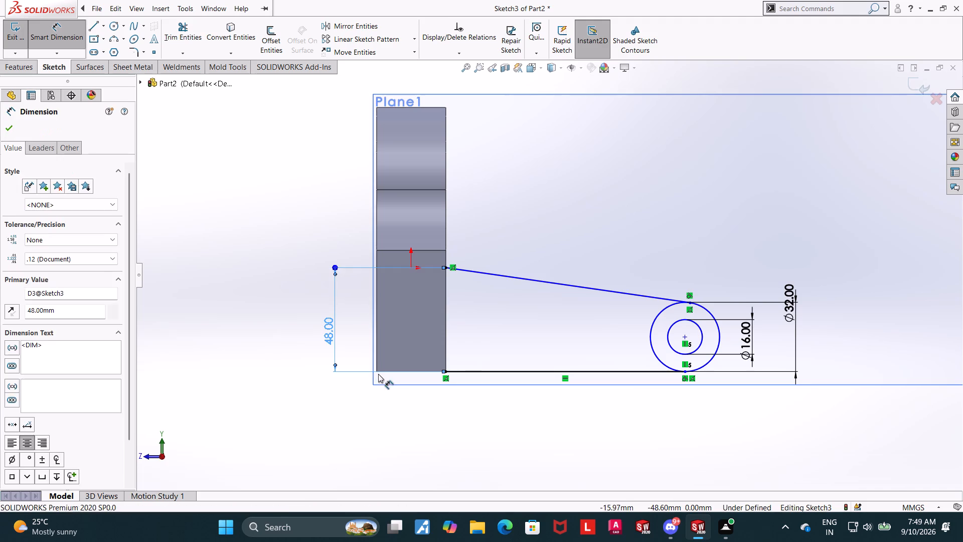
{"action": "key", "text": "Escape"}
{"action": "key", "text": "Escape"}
Dimension the horizontal distance from the bracket's front edge to the bottom line's endpoint on the 32 mm circle at 80 mm.
{"action": "left_click", "coordinate": [70, 28]}
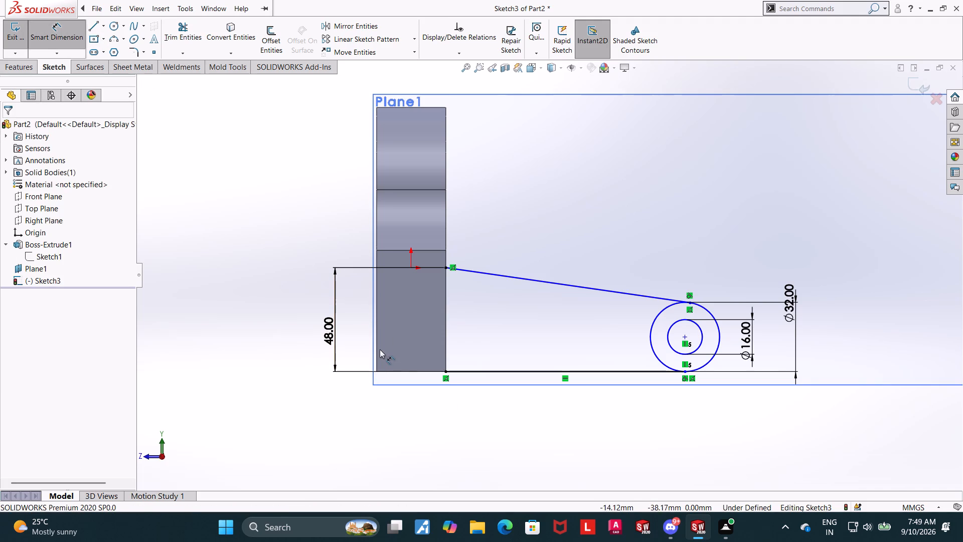
{"action": "left_click", "coordinate": [377, 344]}
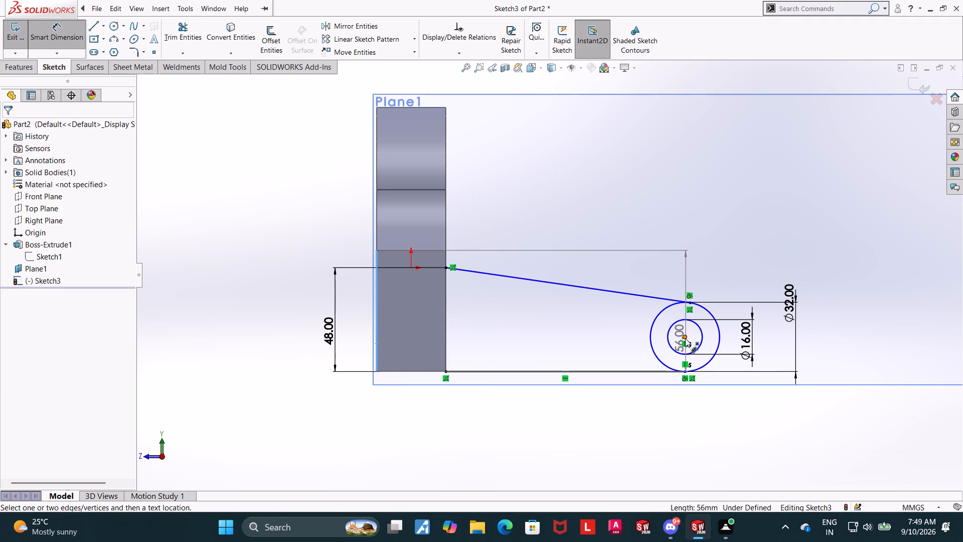
{"action": "left_click", "coordinate": [685, 371]}
{"action": "left_click", "coordinate": [566, 441]}
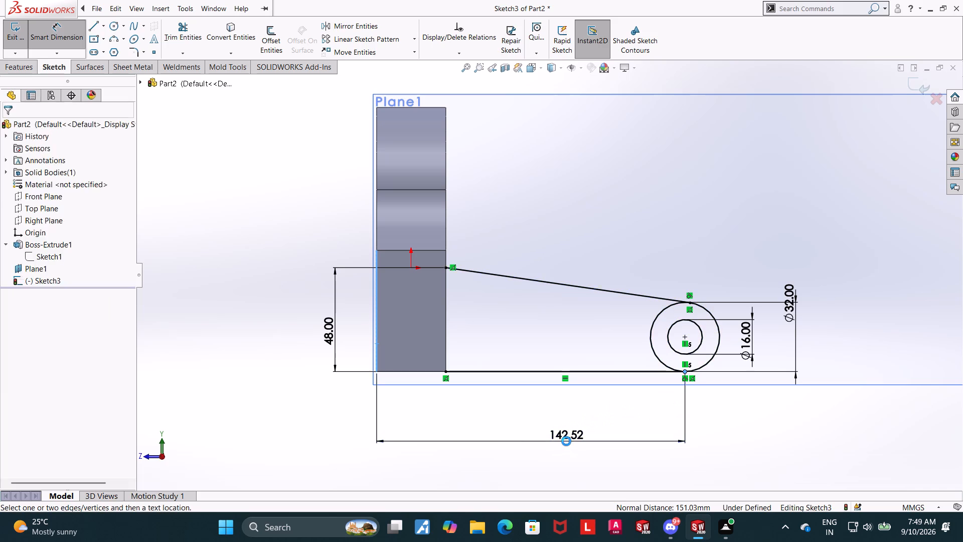
{"action": "type", "text": "80"}
{"action": "key", "text": "Return"}
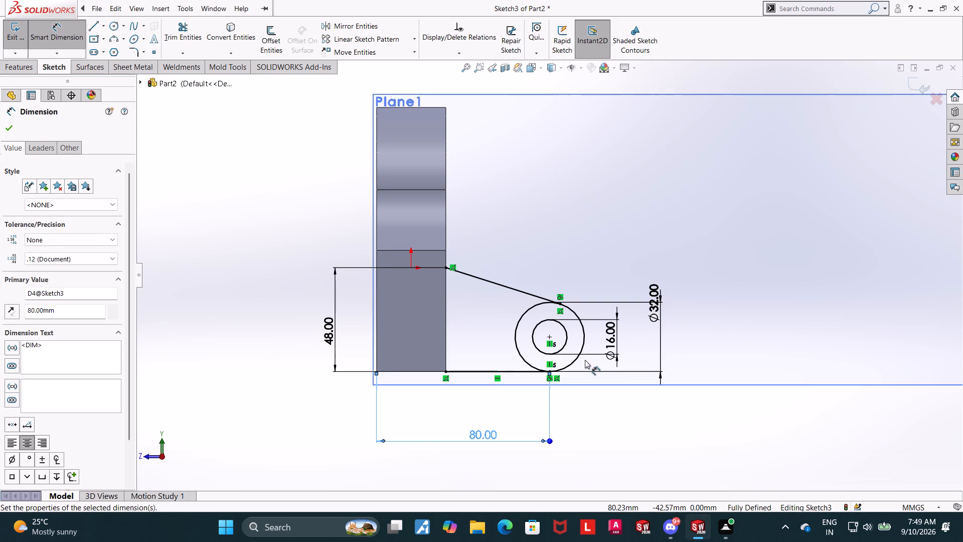
{"action": "key", "text": "Escape"}
{"action": "key", "text": "Escape"}
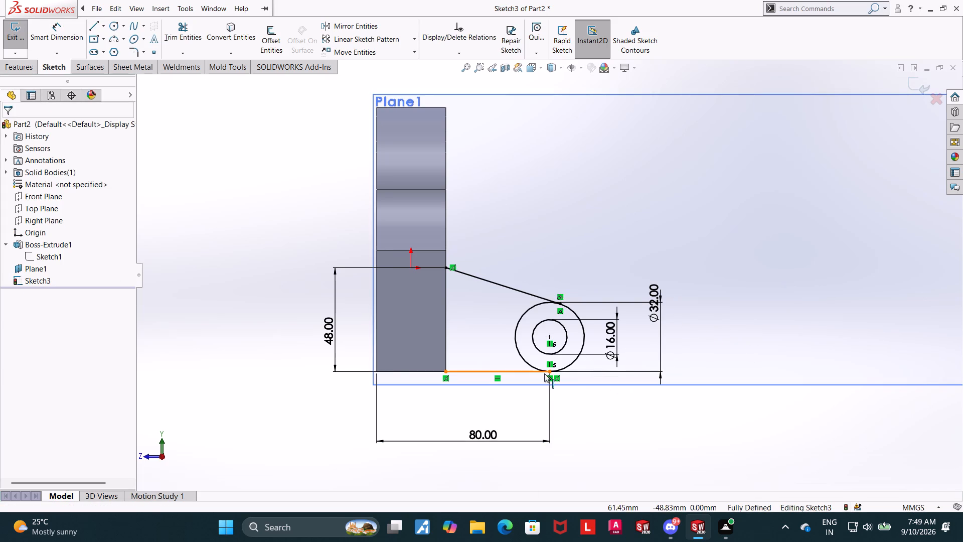
Delete the 80 mm dimension attached to the bottom line's endpoint.
{"action": "scroll", "coordinate": [564, 403], "scroll_direction": "up", "scroll_amount": 1}
{"action": "scroll", "coordinate": [543, 384], "scroll_direction": "down", "scroll_amount": 3}
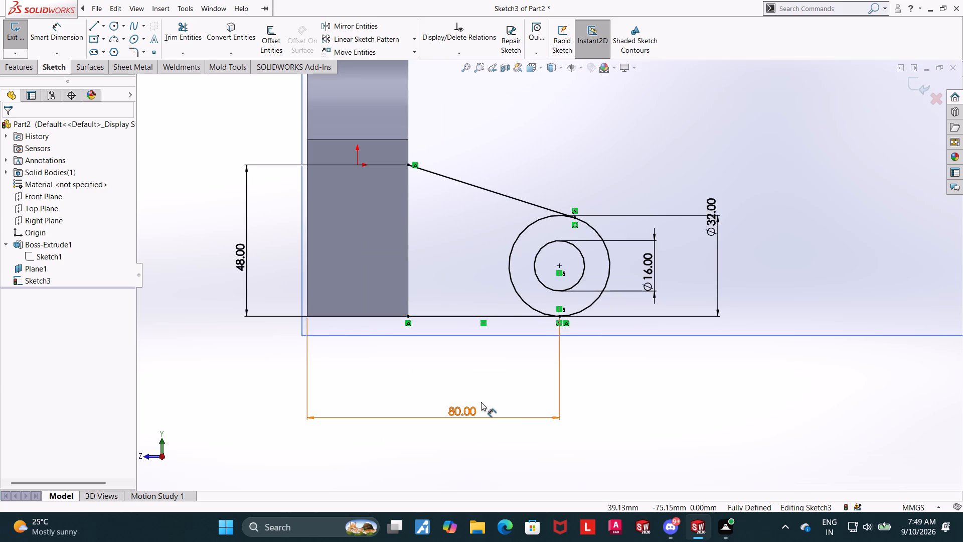
{"action": "right_click", "coordinate": [459, 412]}
{"action": "key", "text": "Delete"}
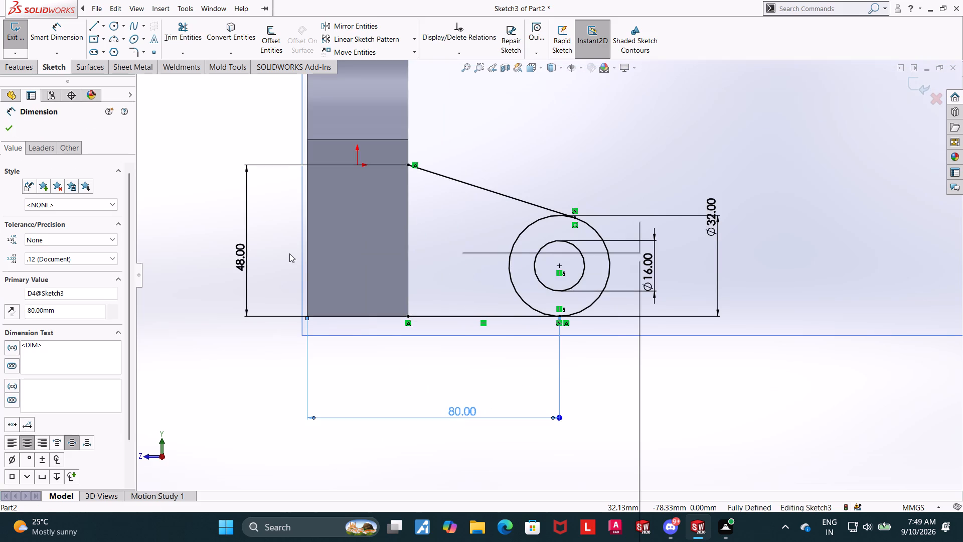
{"action": "left_click", "coordinate": [486, 397]}
Dimension the horizontal distance from the bracket's front edge to the centre of the concentric circles at 80 mm.
{"action": "left_click", "coordinate": [59, 37]}
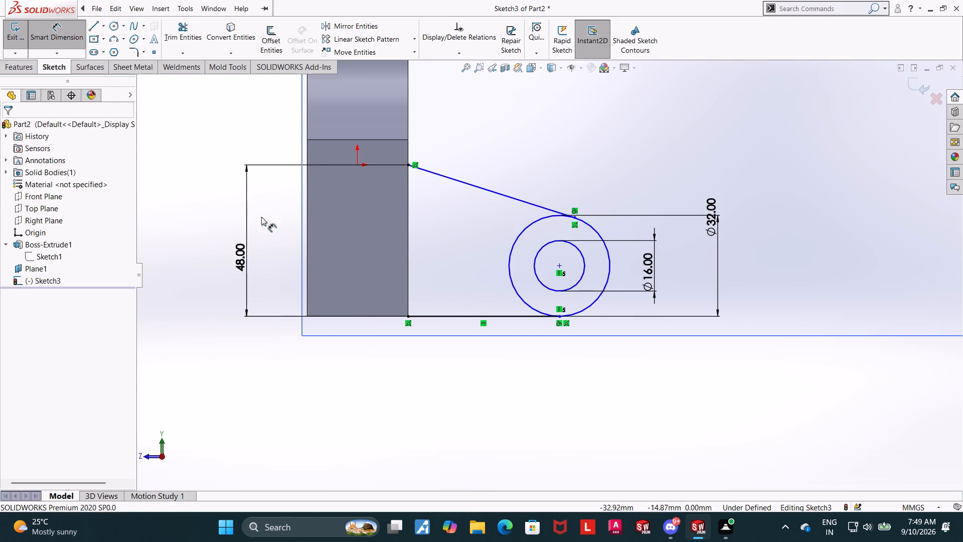
{"action": "left_click", "coordinate": [307, 249]}
{"action": "left_click", "coordinate": [561, 265]}
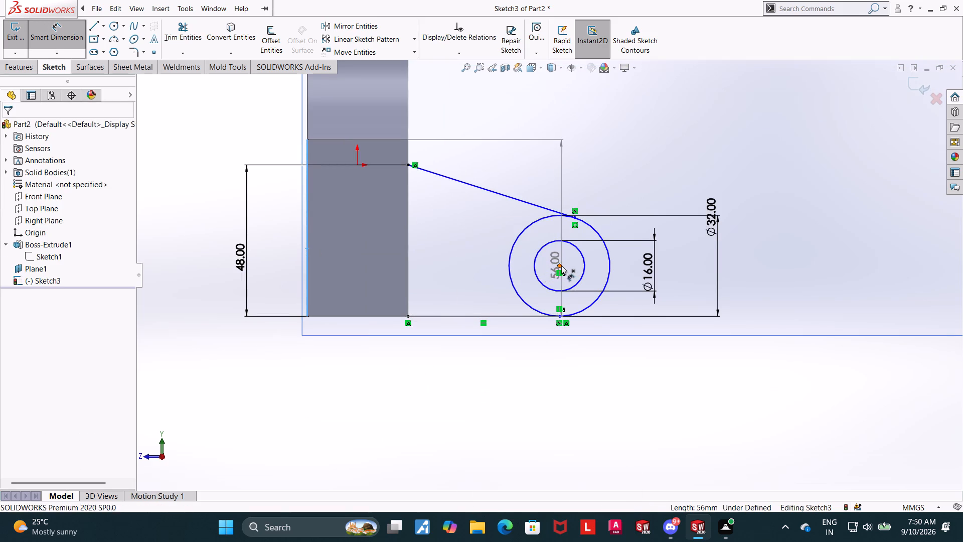
{"action": "left_click", "coordinate": [472, 367]}
{"action": "left_click", "coordinate": [425, 354]}
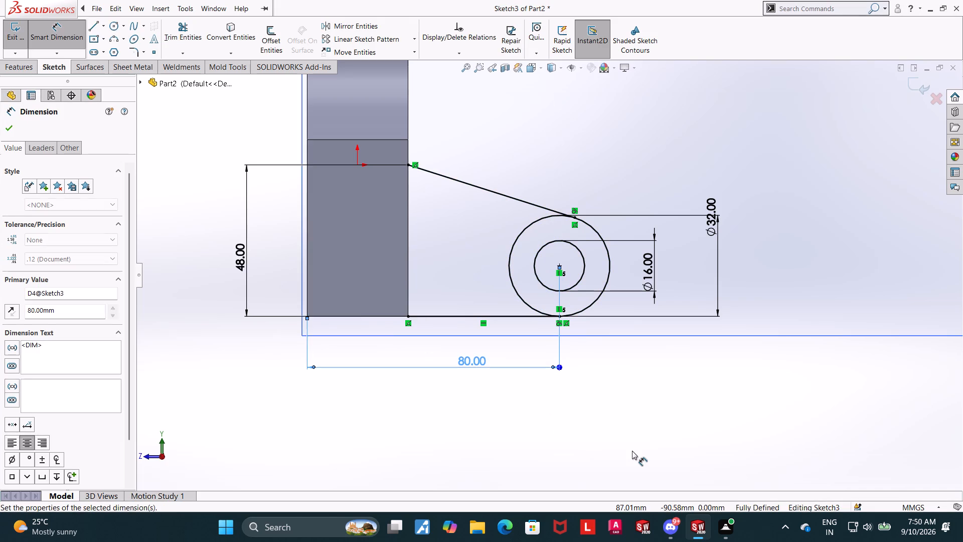
{"action": "key", "text": "Escape"}
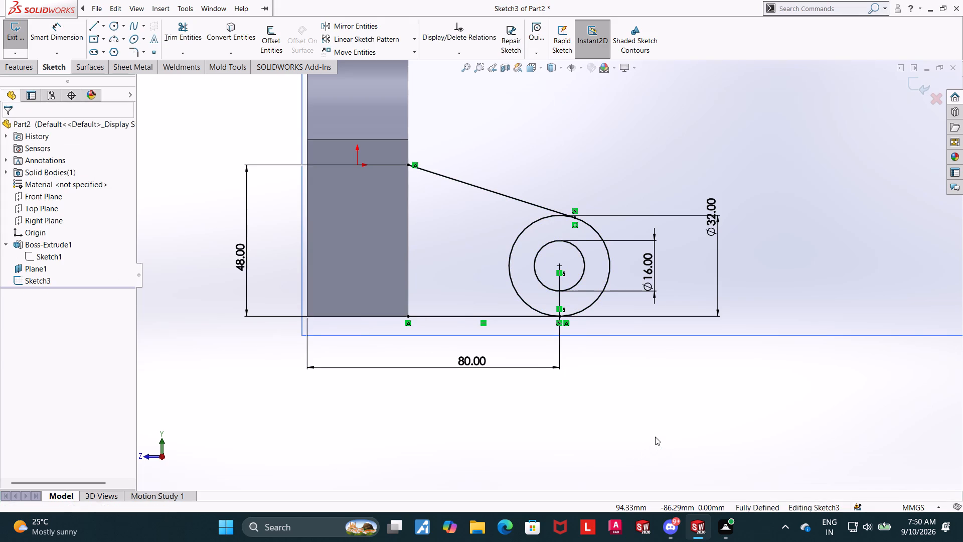
Trim away the inner arc of the 32 mm circle between the sloped line and the bottom line.
{"action": "scroll", "coordinate": [556, 236], "scroll_direction": "down", "scroll_amount": 2}
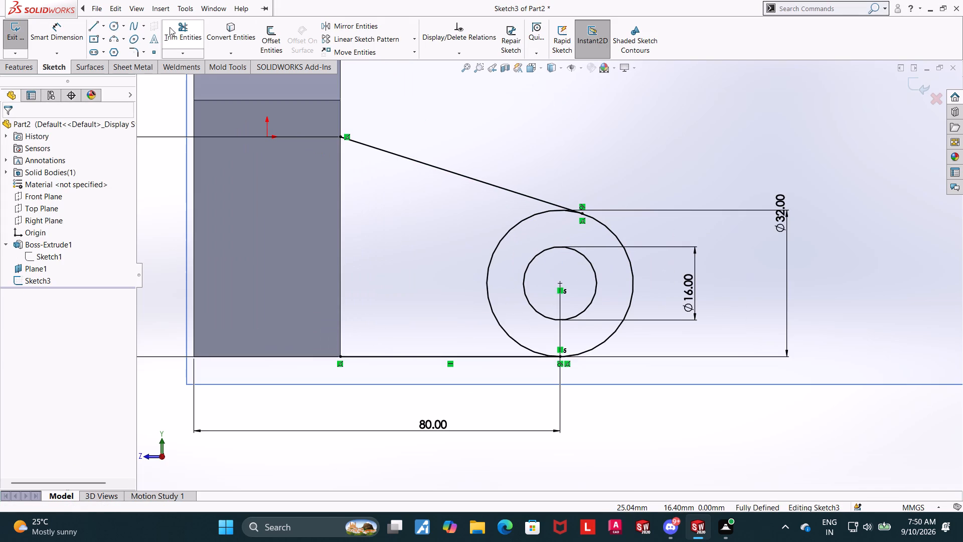
{"action": "left_click", "coordinate": [170, 27]}
{"action": "left_click", "coordinate": [503, 255]}
{"action": "left_click_drag", "start_coordinate": [504, 255], "coordinate": [468, 244]}
{"action": "left_click_drag", "start_coordinate": [514, 265], "coordinate": [452, 240]}
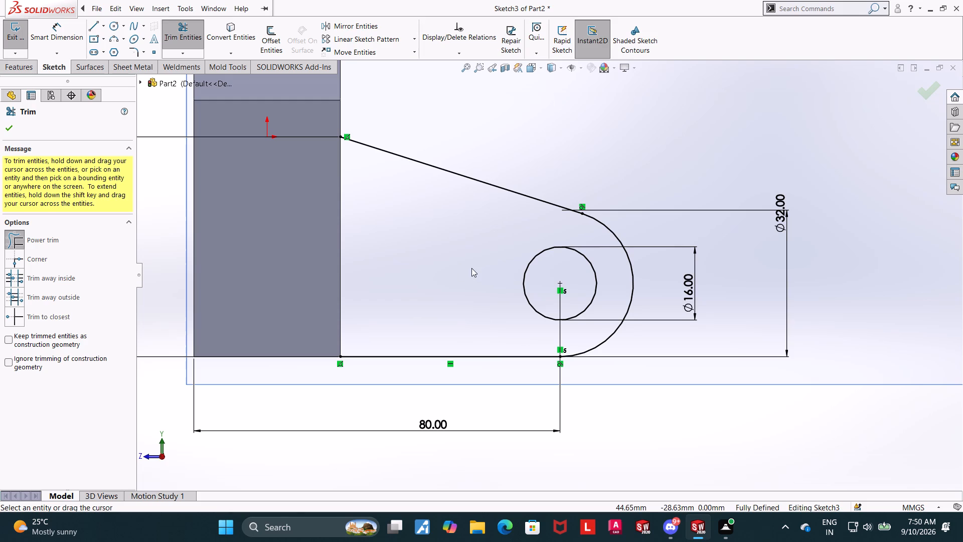
{"action": "key", "text": "Escape"}
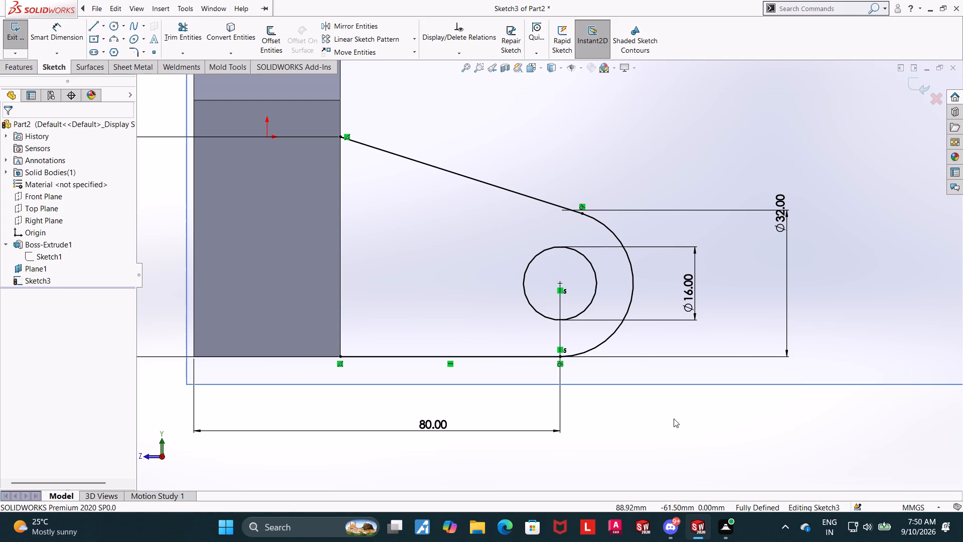
Change the 32 mm diameter dimension on the arm's outer arc to display as a radius.
{"action": "middle_click_drag", "start_coordinate": [653, 423], "coordinate": [618, 431]}
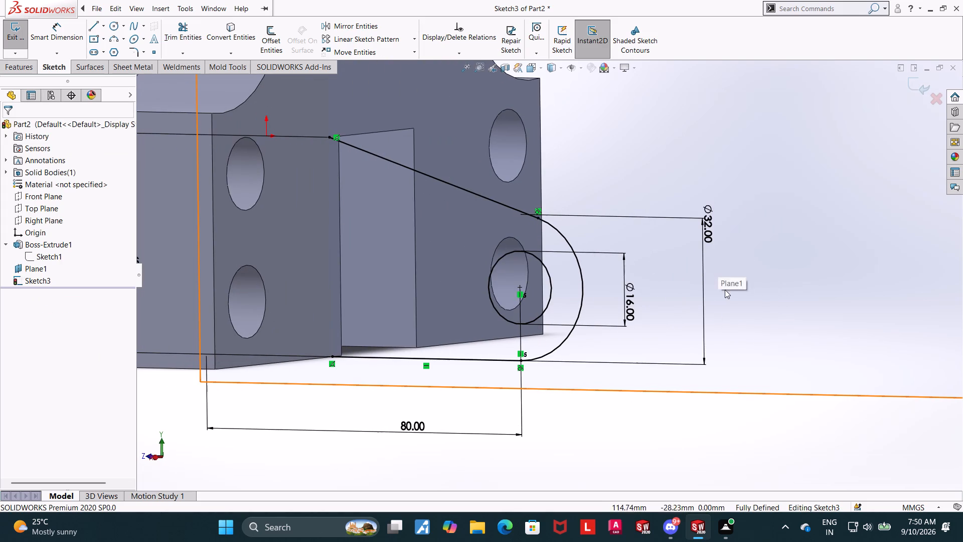
{"action": "scroll", "coordinate": [524, 401], "scroll_direction": "up", "scroll_amount": 1}
{"action": "middle_click_drag", "start_coordinate": [547, 396], "coordinate": [572, 389]}
{"action": "key", "text": "Escape"}
{"action": "double_click", "coordinate": [768, 222]}
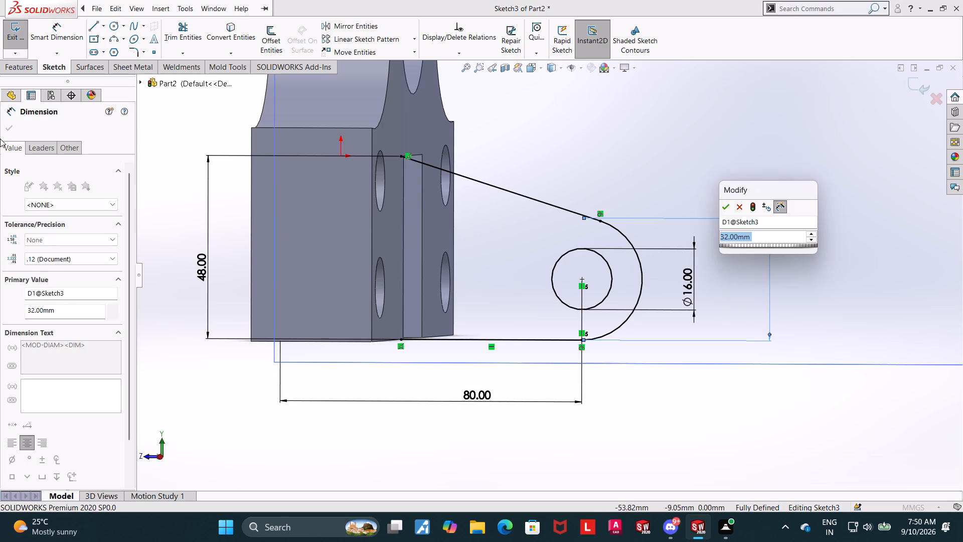
{"action": "left_click", "coordinate": [45, 145]}
{"action": "left_click", "coordinate": [741, 209]}
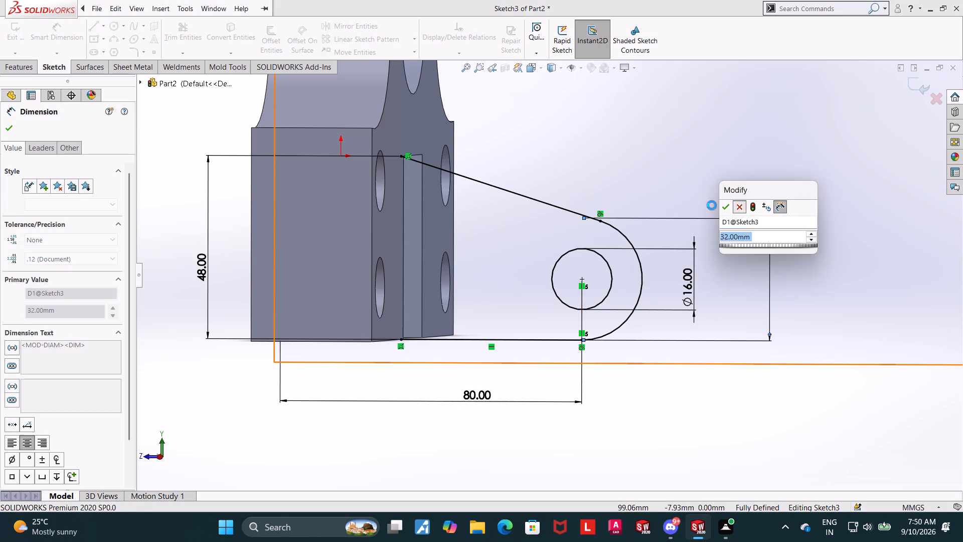
{"action": "left_click", "coordinate": [46, 147]}
{"action": "left_click", "coordinate": [33, 221]}
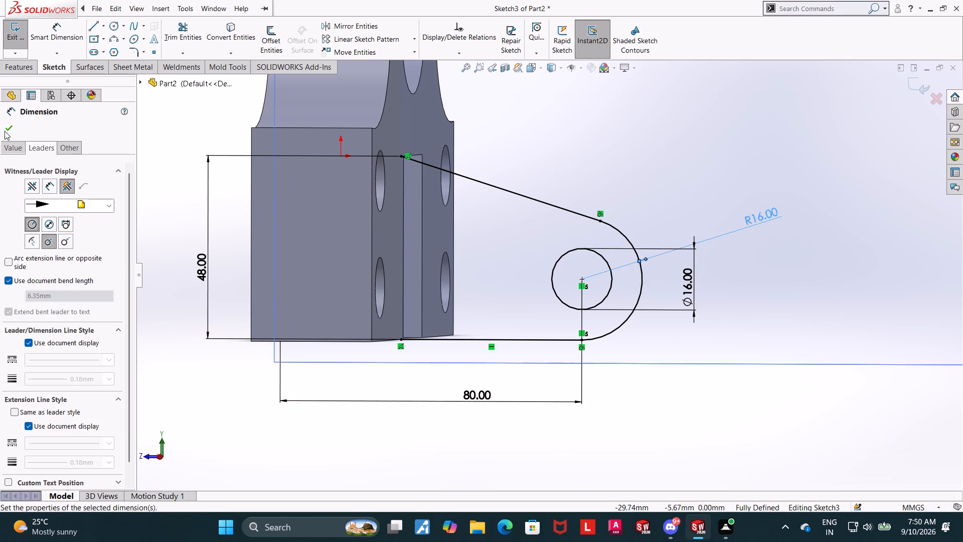
{"action": "left_click", "coordinate": [5, 129]}
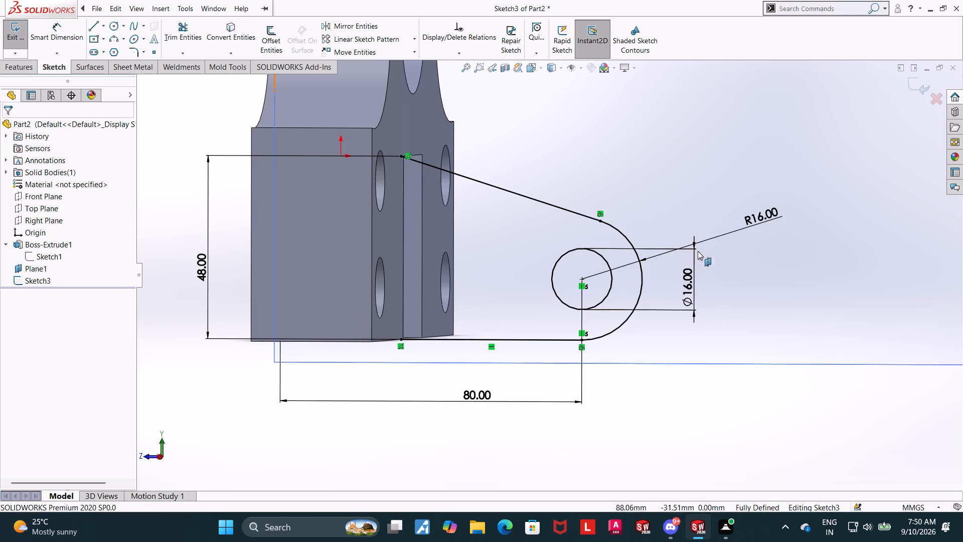
Reposition the R16 dimension above the arm's rounded end, clear of the 16 mm circle's dimension.
{"action": "left_click_drag", "start_coordinate": [749, 221], "coordinate": [681, 186]}
{"action": "left_click_drag", "start_coordinate": [660, 177], "coordinate": [554, 109]}
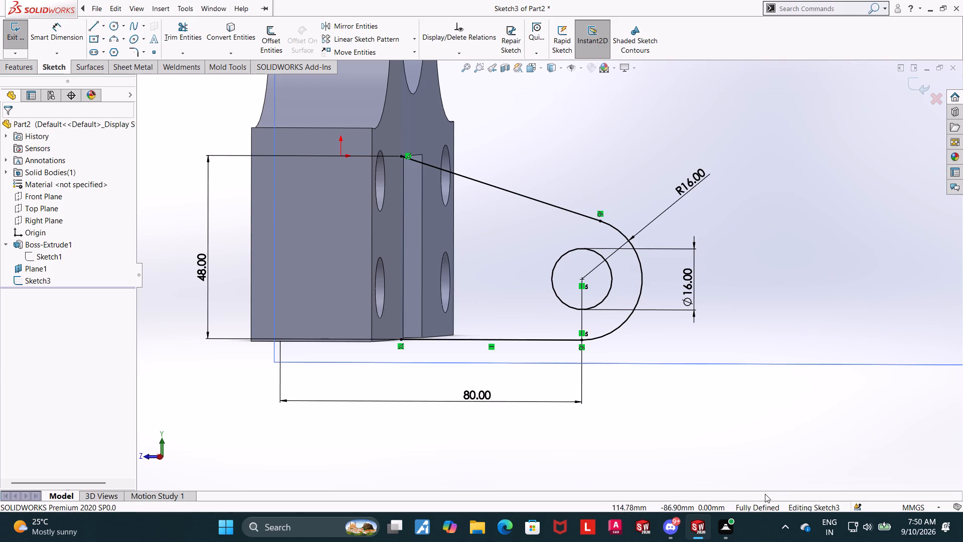
{"action": "left_click", "coordinate": [709, 389]}
Exit the finished arm profile sketch.
{"action": "middle_click_drag", "start_coordinate": [712, 392], "coordinate": [698, 393]}
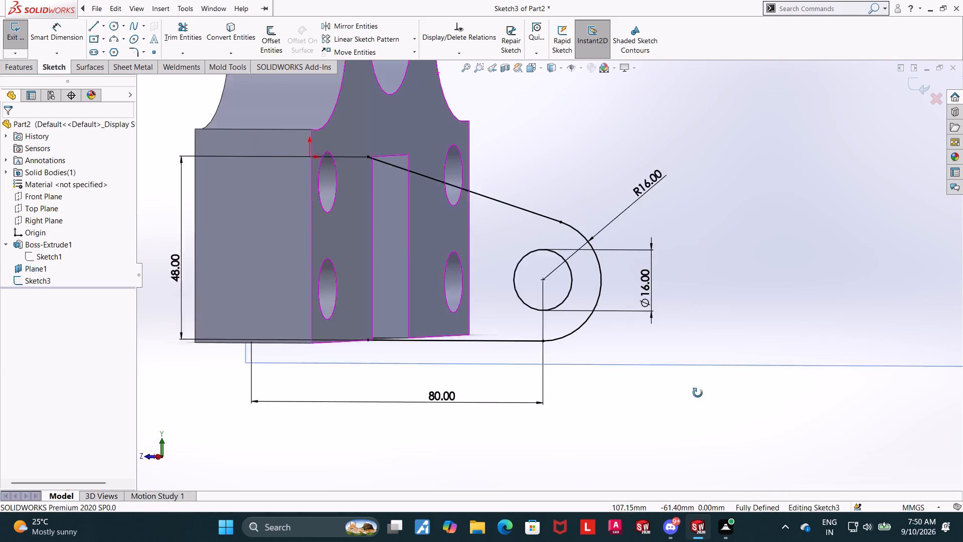
{"action": "middle_click_drag", "start_coordinate": [698, 393], "coordinate": [676, 394]}
{"action": "scroll", "coordinate": [638, 412], "scroll_direction": "up", "scroll_amount": 2}
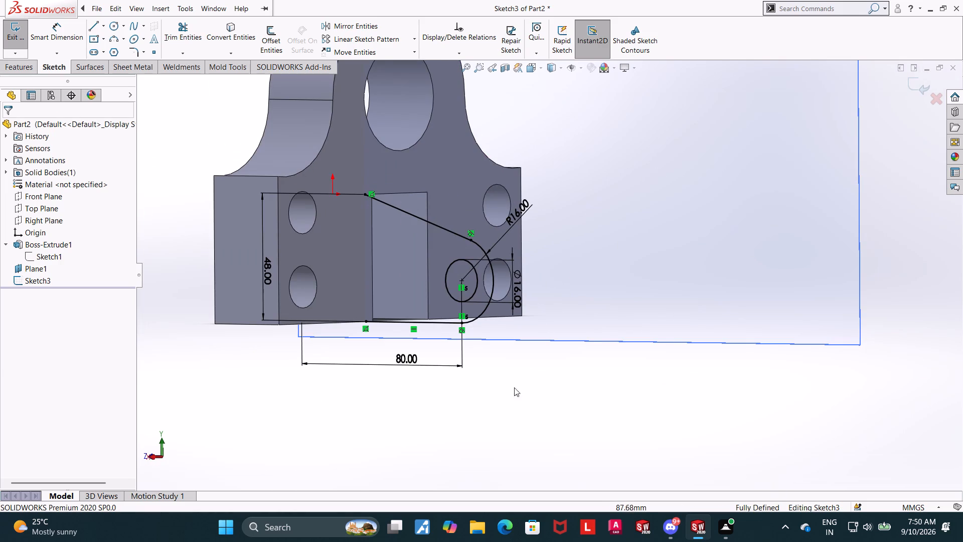
{"action": "middle_click_drag", "start_coordinate": [572, 387], "coordinate": [611, 384]}
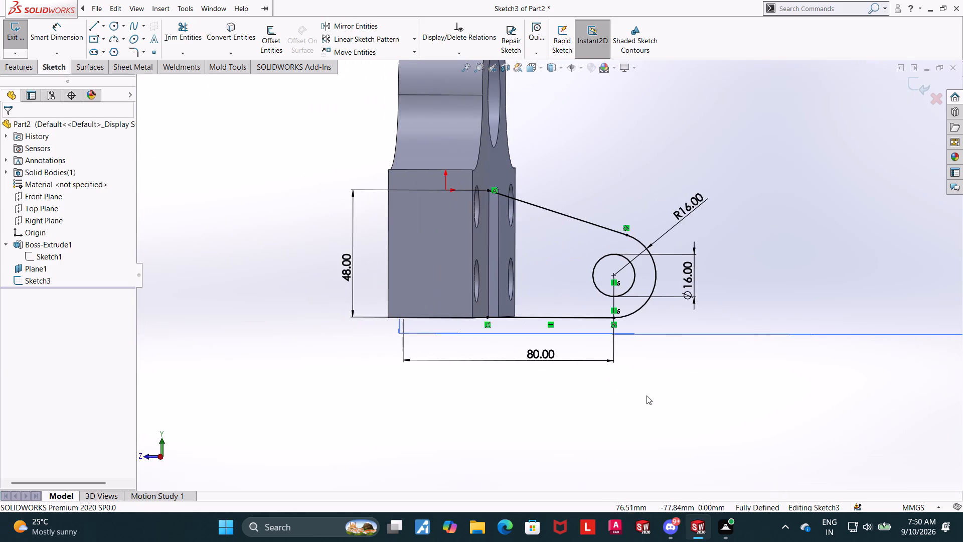
{"action": "left_click", "coordinate": [910, 87]}
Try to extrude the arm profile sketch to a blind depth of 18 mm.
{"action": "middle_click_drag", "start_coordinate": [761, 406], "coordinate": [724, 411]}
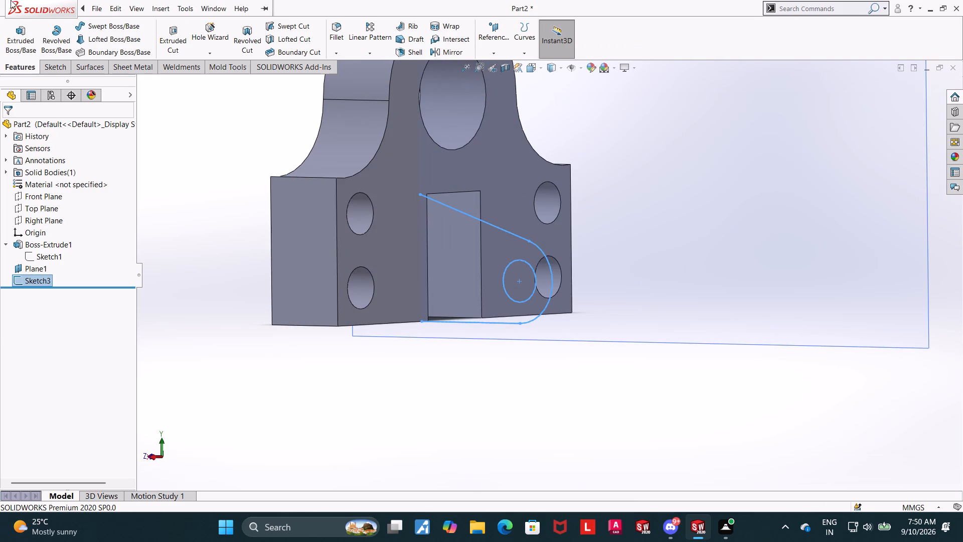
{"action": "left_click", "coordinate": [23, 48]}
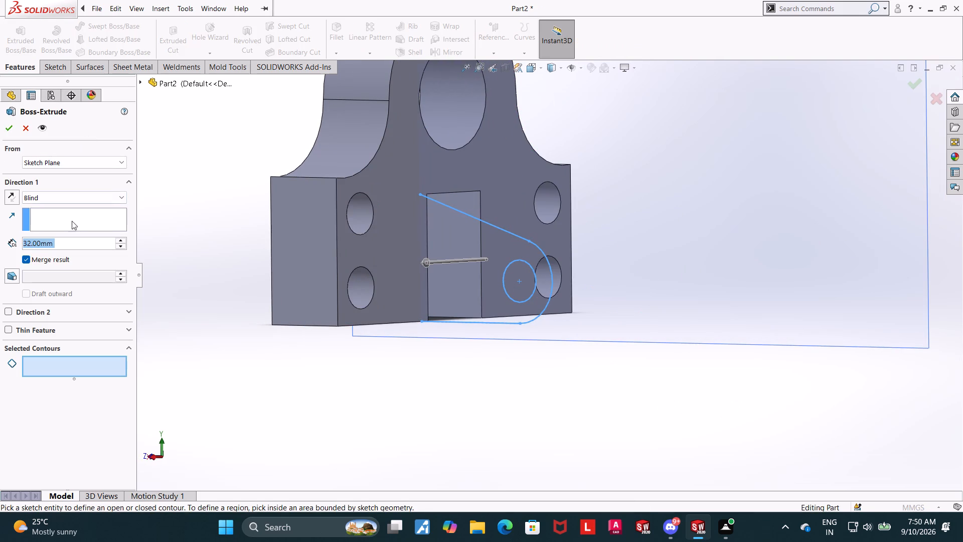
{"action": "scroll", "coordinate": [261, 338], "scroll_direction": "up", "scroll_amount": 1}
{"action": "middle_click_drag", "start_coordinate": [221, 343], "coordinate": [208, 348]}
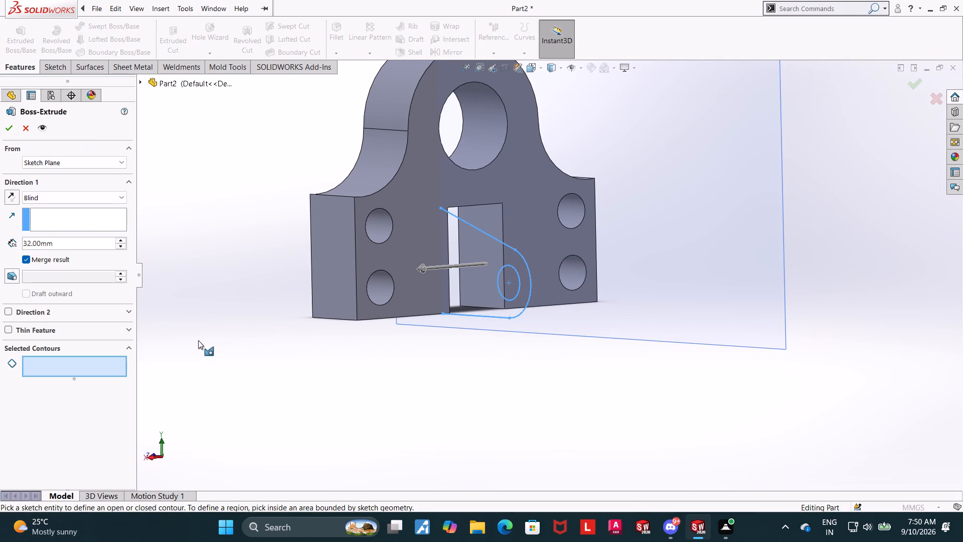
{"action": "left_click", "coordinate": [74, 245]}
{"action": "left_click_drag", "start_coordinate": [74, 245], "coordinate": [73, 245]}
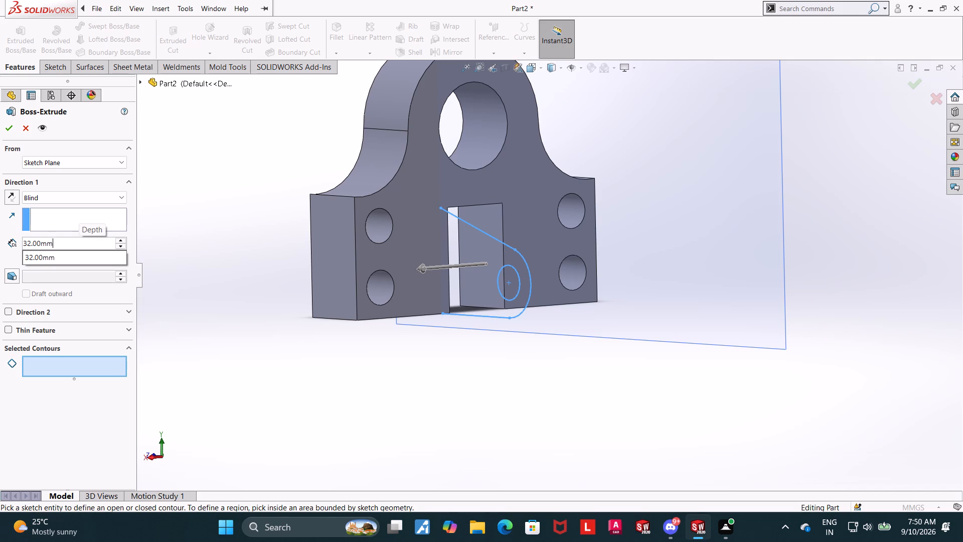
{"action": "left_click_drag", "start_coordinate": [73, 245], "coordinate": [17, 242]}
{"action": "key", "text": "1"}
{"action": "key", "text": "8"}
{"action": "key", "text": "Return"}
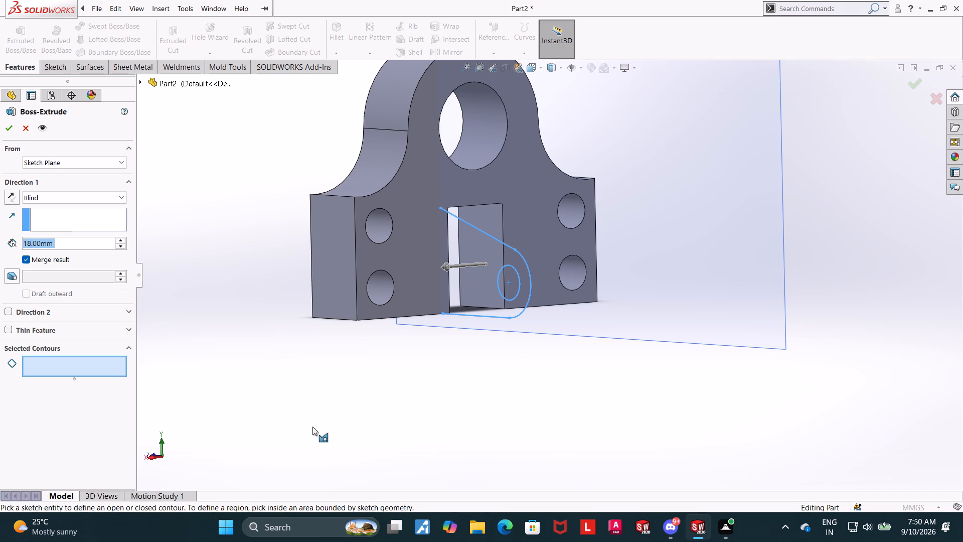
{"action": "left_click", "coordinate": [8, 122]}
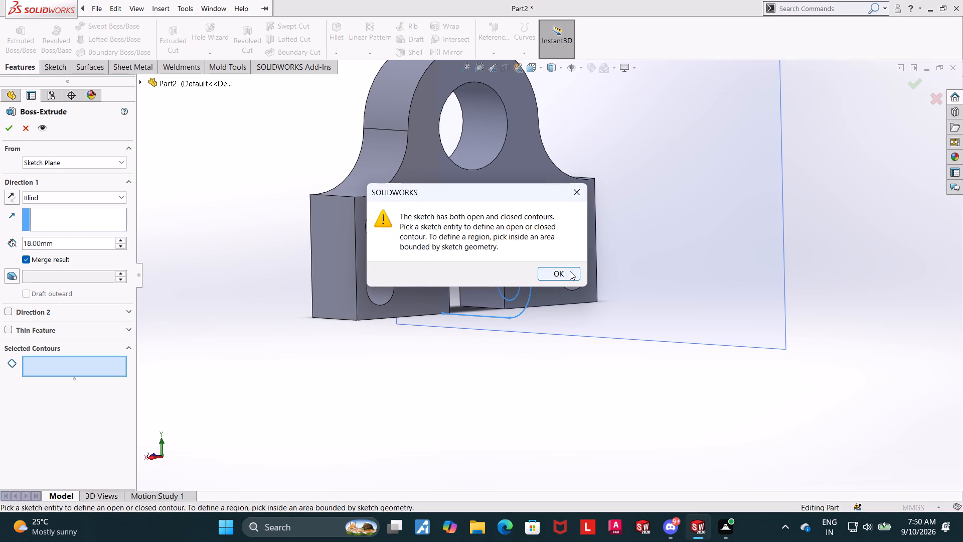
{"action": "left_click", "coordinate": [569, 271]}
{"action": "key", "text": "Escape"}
Reopen the arm profile sketch and close its open side with a vertical line between the ends of the sloped and bottom lines.
{"action": "left_click", "coordinate": [36, 282]}
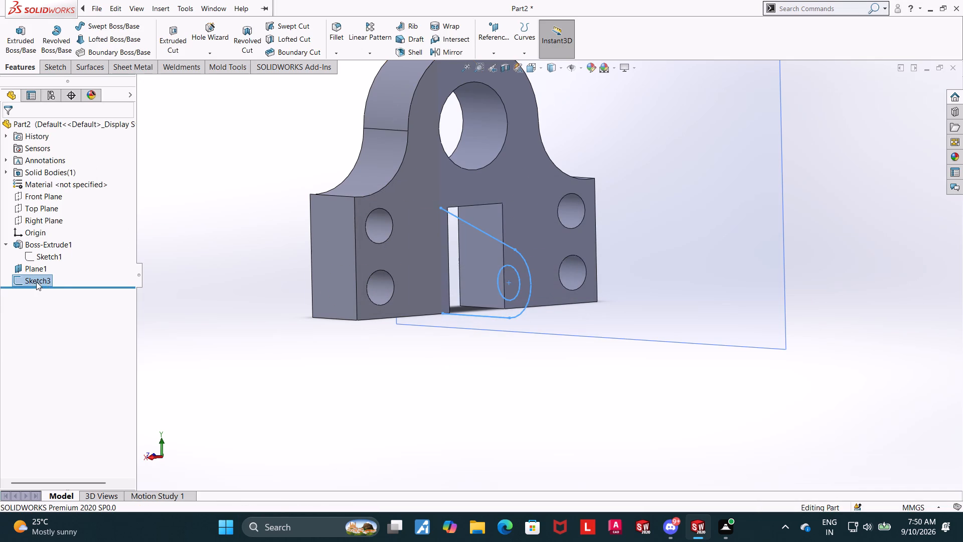
{"action": "left_click", "coordinate": [43, 253]}
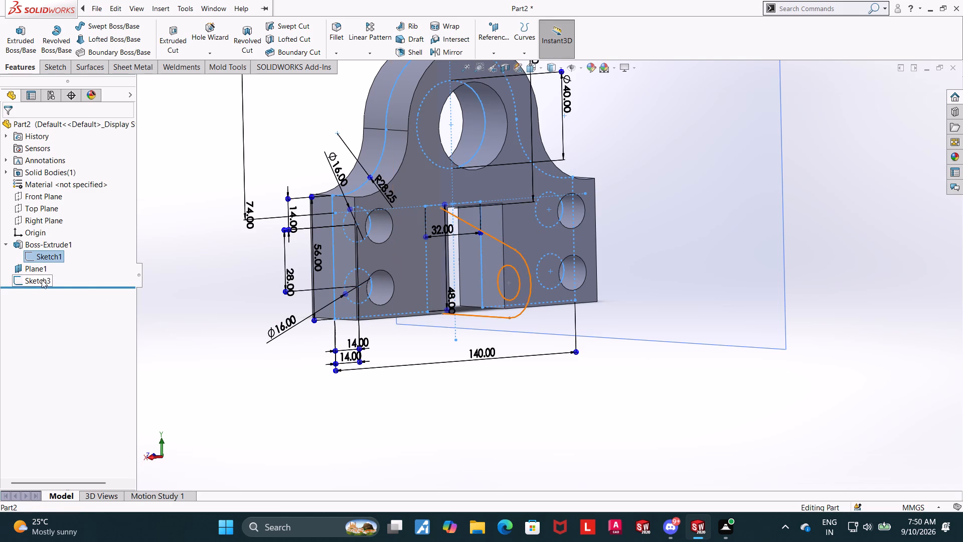
{"action": "left_click", "coordinate": [42, 280]}
{"action": "left_click", "coordinate": [84, 268]}
{"action": "scroll", "coordinate": [425, 334], "scroll_direction": "down", "scroll_amount": 3}
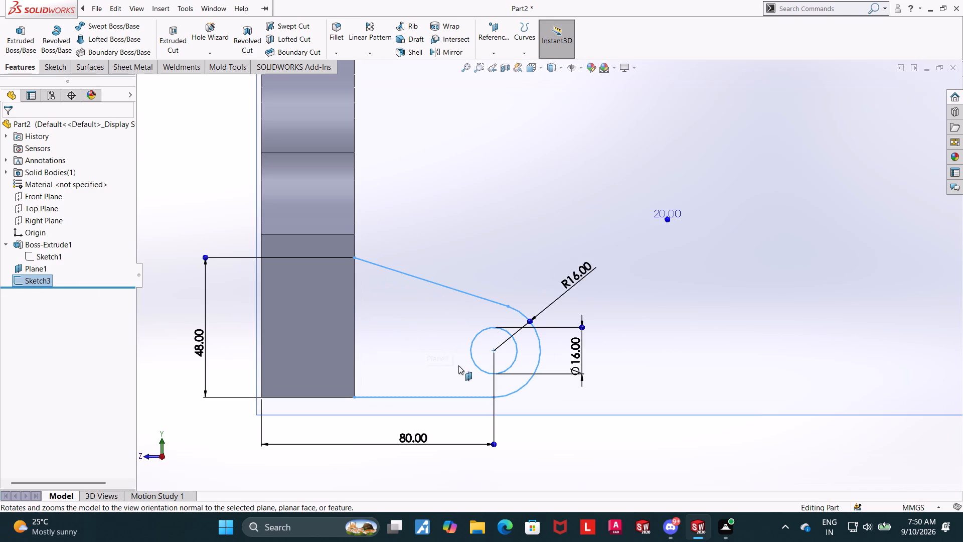
{"action": "key", "text": "Escape"}
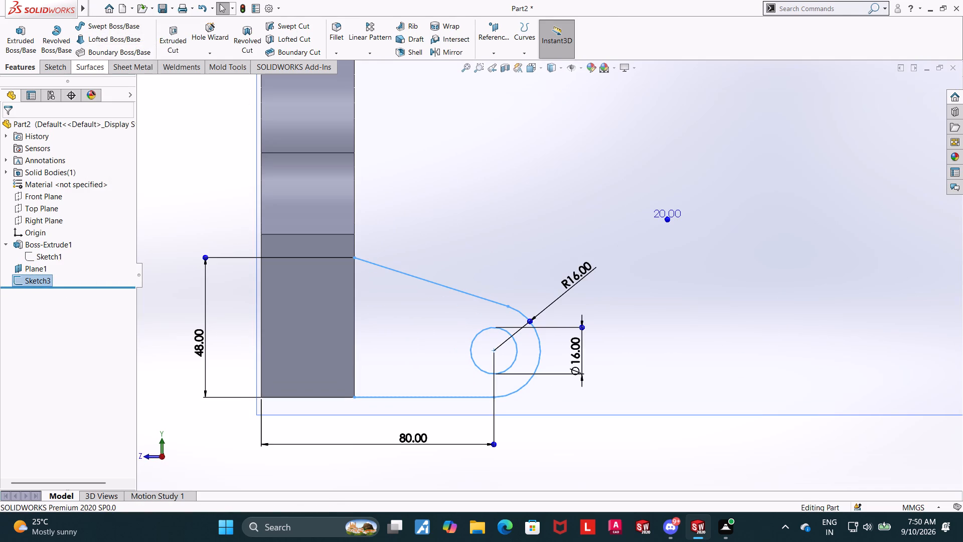
{"action": "left_click", "coordinate": [60, 68]}
{"action": "left_click", "coordinate": [17, 34]}
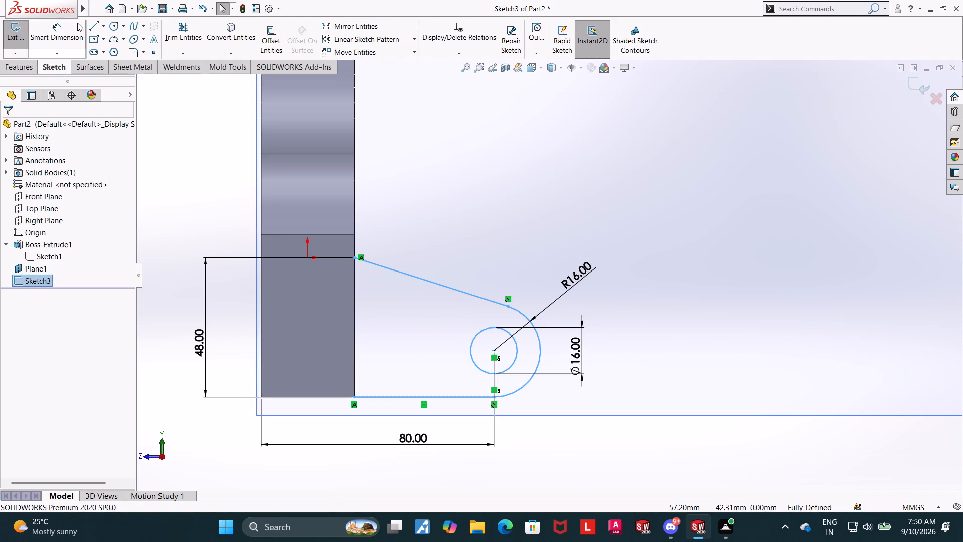
{"action": "left_click", "coordinate": [88, 28]}
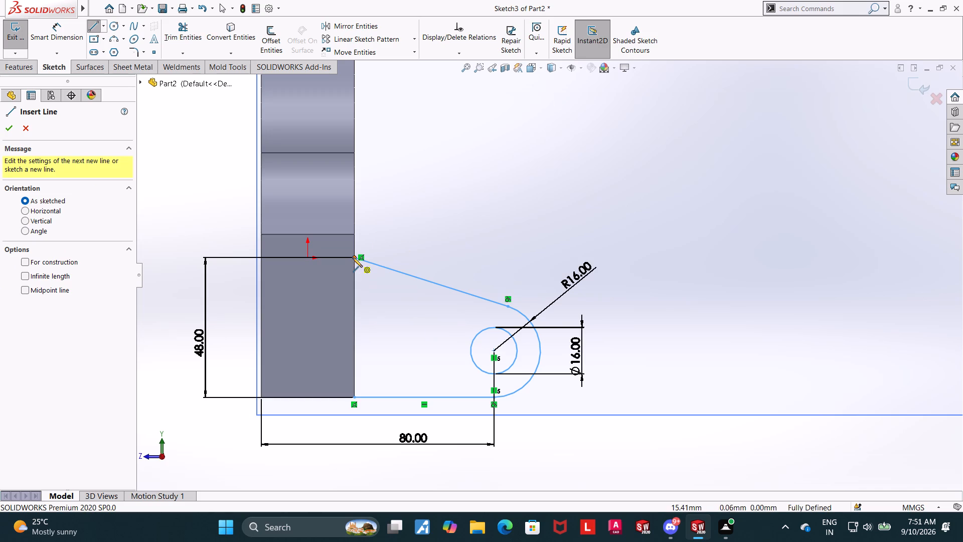
{"action": "left_click", "coordinate": [353, 257]}
{"action": "left_click", "coordinate": [355, 396]}
{"action": "key", "text": "Escape"}
{"action": "key", "text": "Escape"}
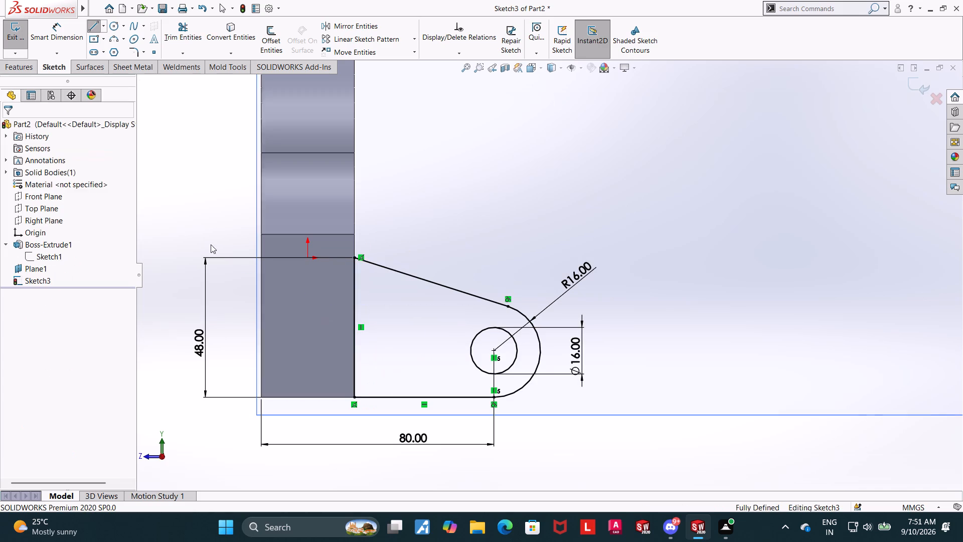
{"action": "key", "text": "Escape"}
{"action": "left_click", "coordinate": [908, 82]}
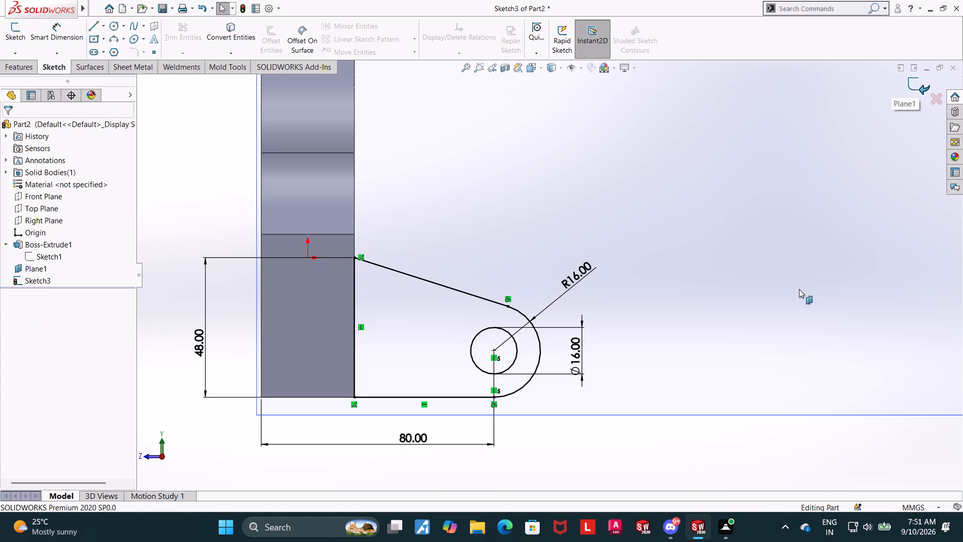
Extrude the closed arm profile to a blind depth of 18 mm, merged with the bracket.
{"action": "middle_click_drag", "start_coordinate": [680, 389], "coordinate": [653, 399]}
{"action": "middle_click_drag", "start_coordinate": [649, 400], "coordinate": [642, 403]}
{"action": "scroll", "coordinate": [642, 403], "scroll_direction": "down", "scroll_amount": 1}
{"action": "scroll", "coordinate": [530, 401], "scroll_direction": "up", "scroll_amount": 3}
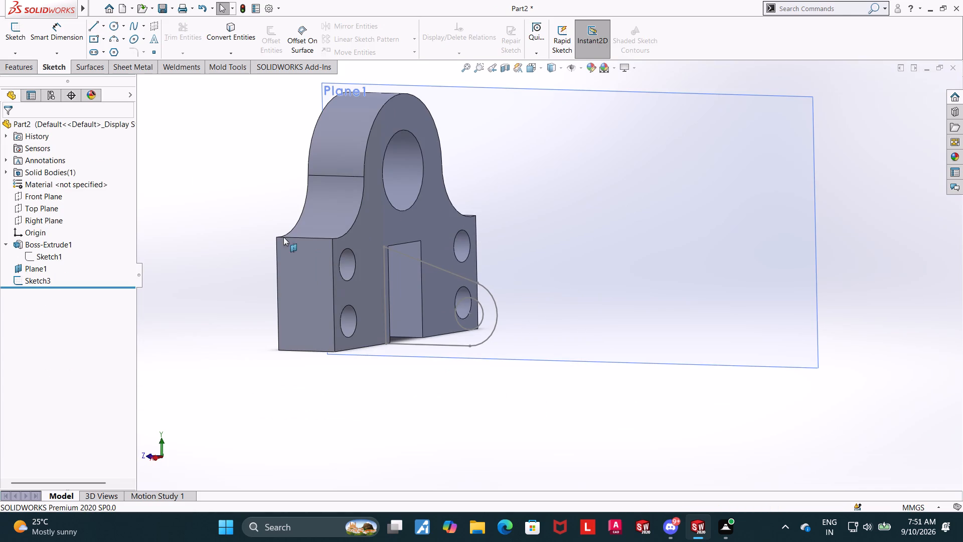
{"action": "left_click", "coordinate": [39, 280]}
{"action": "left_click", "coordinate": [215, 343]}
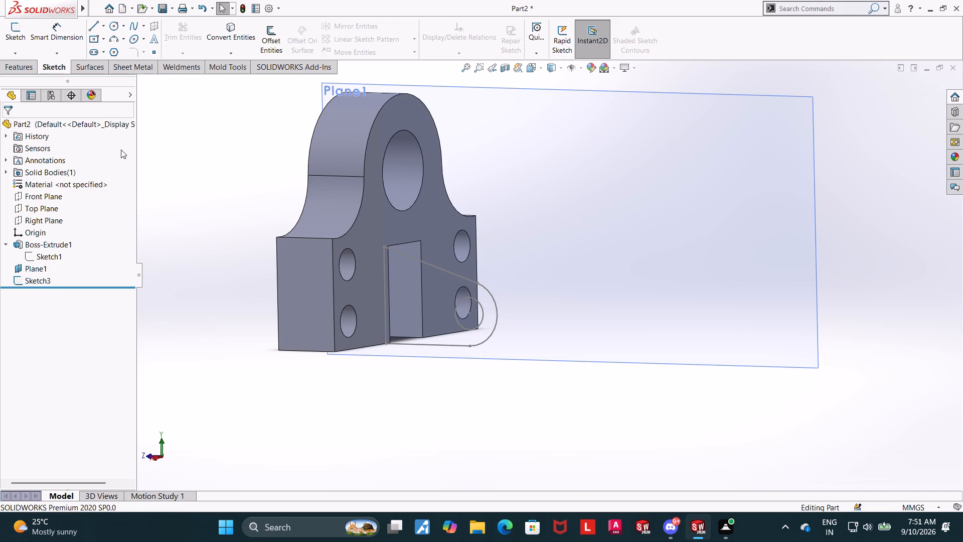
{"action": "left_click", "coordinate": [17, 69]}
{"action": "left_click", "coordinate": [29, 35]}
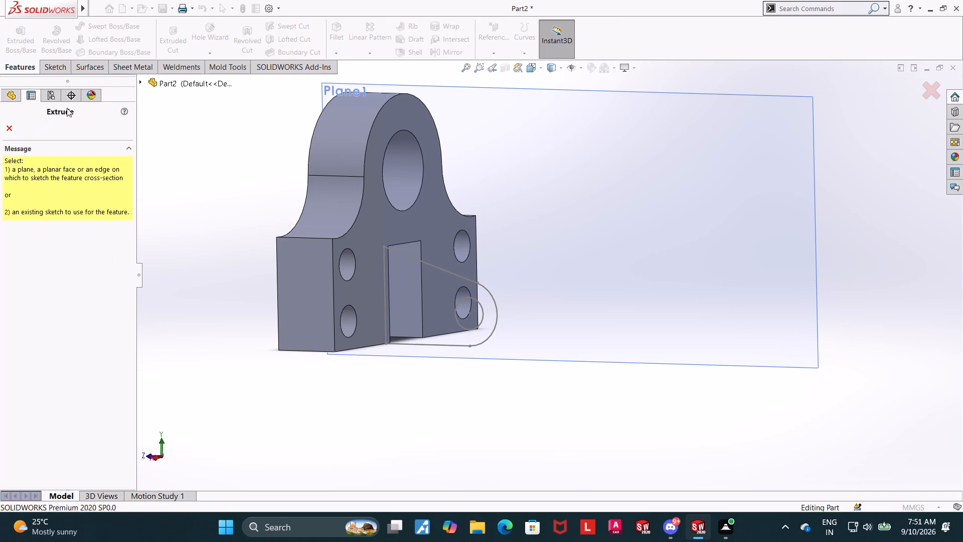
{"action": "left_click", "coordinate": [140, 83]}
{"action": "left_click", "coordinate": [170, 227]}
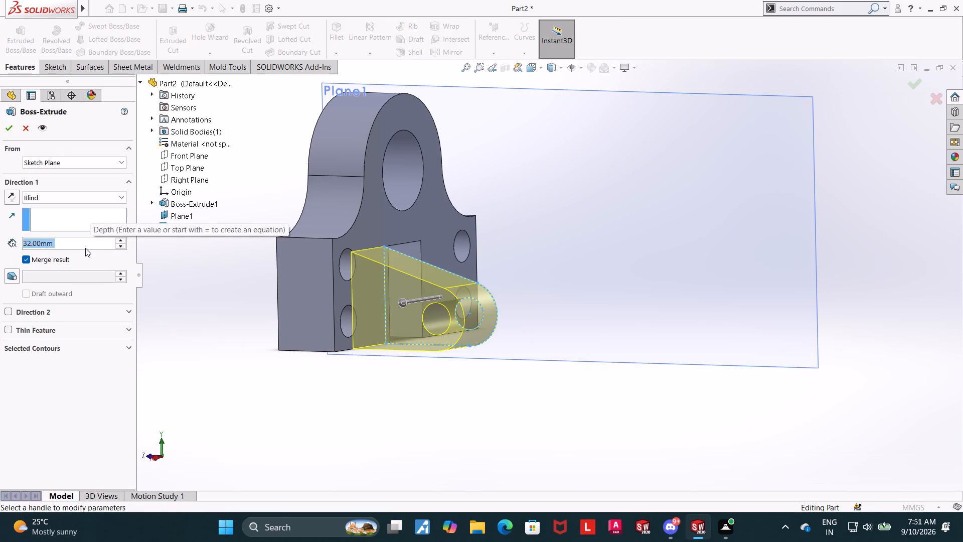
{"action": "key", "text": "1"}
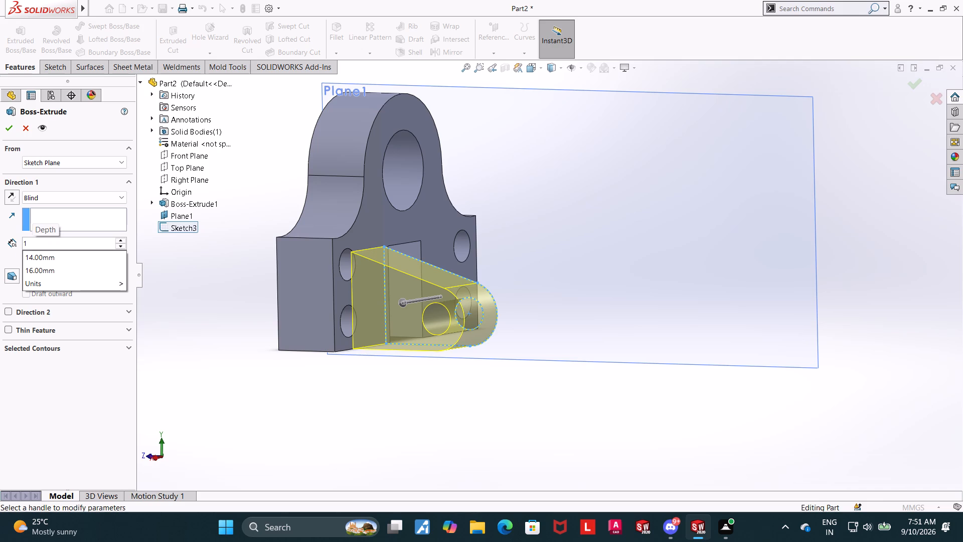
{"action": "key", "text": "8"}
{"action": "key", "text": "Return"}
{"action": "left_click", "coordinate": [11, 129]}
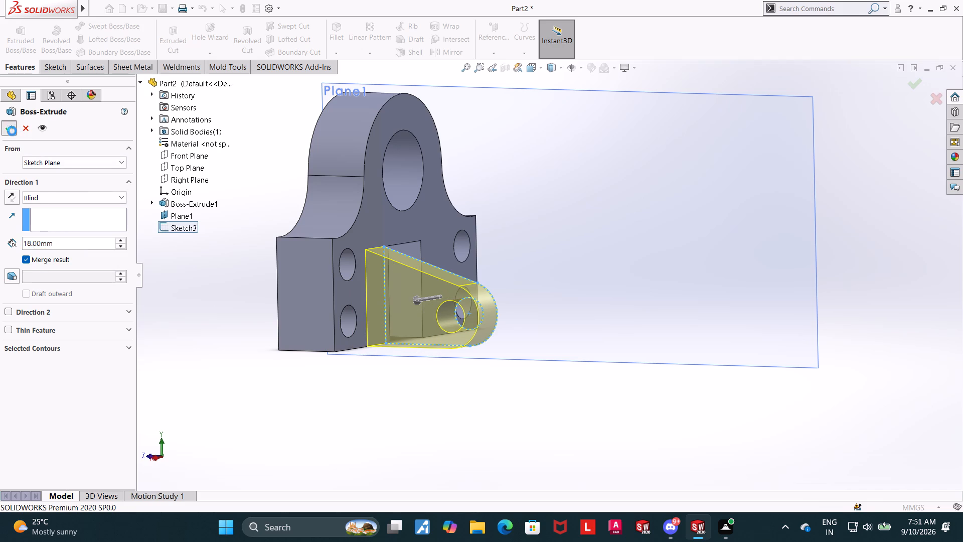
{"action": "left_click", "coordinate": [367, 440]}
Examine the extruded arm and its position on the bracket beside the central slot from several sides.
{"action": "middle_click_drag", "start_coordinate": [428, 412], "coordinate": [393, 414]}
{"action": "middle_click", "coordinate": [410, 405]}
{"action": "middle_click_drag", "start_coordinate": [406, 401], "coordinate": [357, 390]}
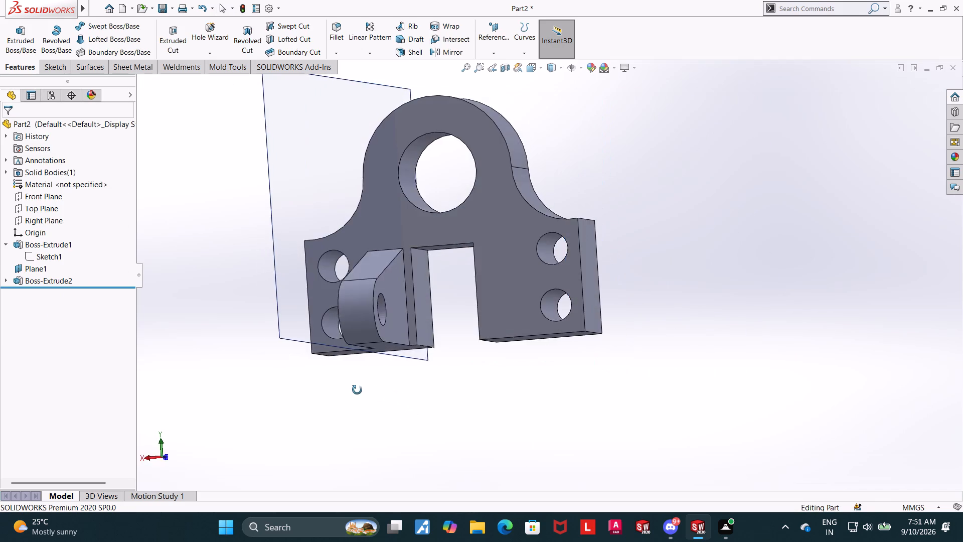
{"action": "middle_click_drag", "start_coordinate": [357, 390], "coordinate": [360, 390]}
{"action": "middle_click_drag", "start_coordinate": [362, 390], "coordinate": [414, 393]}
{"action": "middle_click_drag", "start_coordinate": [426, 393], "coordinate": [459, 393]}
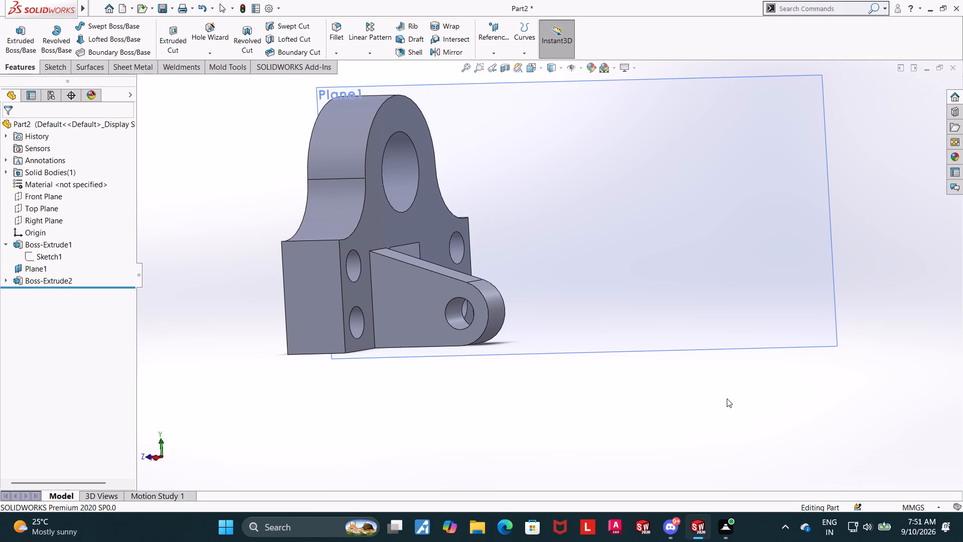
{"action": "middle_click_drag", "start_coordinate": [671, 398], "coordinate": [579, 411]}
{"action": "scroll", "coordinate": [579, 411], "scroll_direction": "up", "scroll_amount": 1}
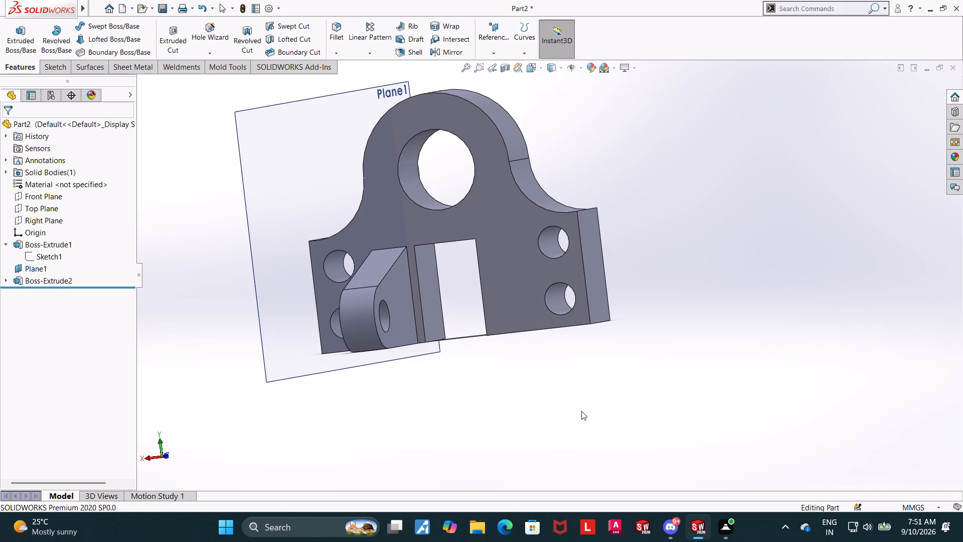
{"action": "left_click", "coordinate": [734, 390]}
{"action": "middle_click", "coordinate": [565, 327]}
{"action": "middle_click", "coordinate": [635, 349]}
{"action": "scroll", "coordinate": [635, 349], "scroll_direction": "up", "scroll_amount": 1}
{"action": "middle_click_drag", "start_coordinate": [614, 364], "coordinate": [646, 366]}
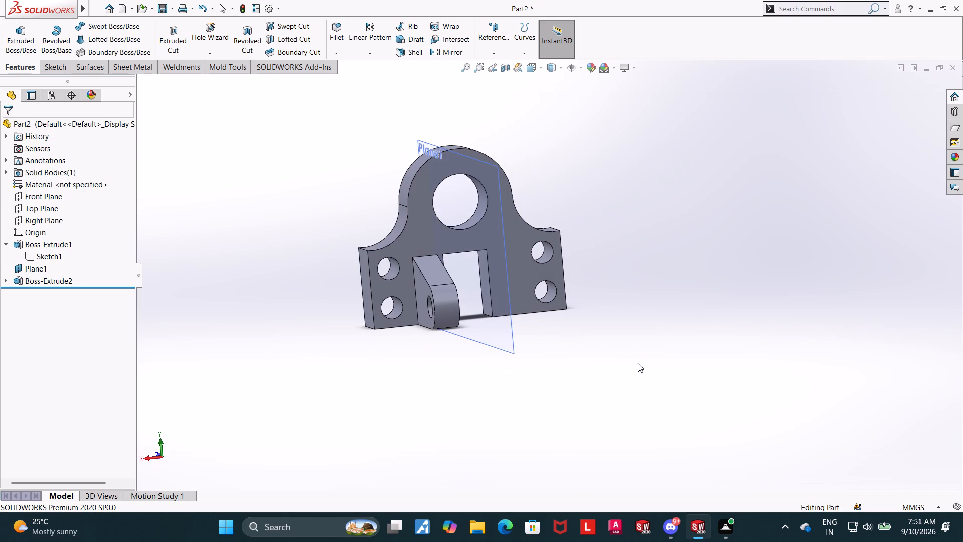
{"action": "scroll", "coordinate": [627, 360], "scroll_direction": "up", "scroll_amount": 1}
{"action": "middle_click_drag", "start_coordinate": [624, 360], "coordinate": [620, 362]}
{"action": "scroll", "coordinate": [600, 315], "scroll_direction": "down", "scroll_amount": 3}
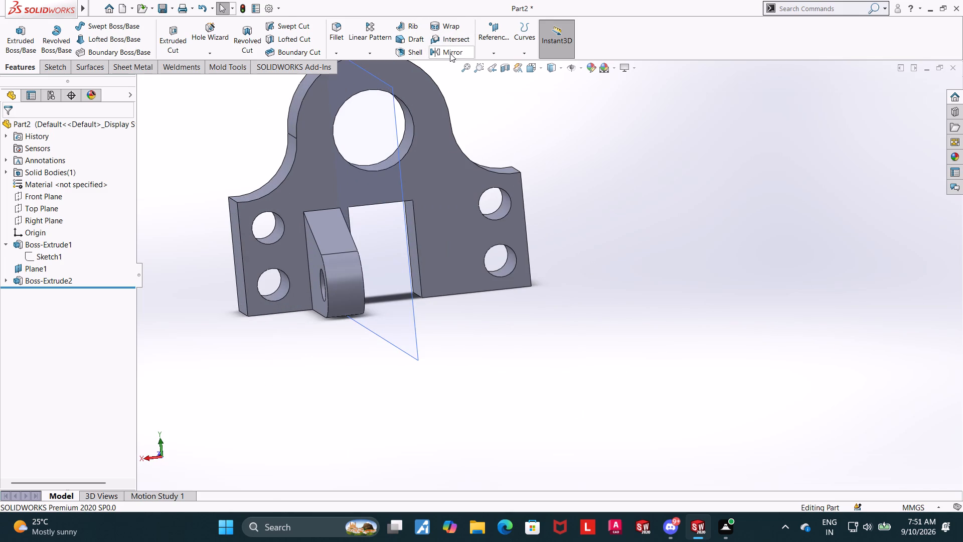
Mirror the extruded arm about the Right Plane to the other side of the bracket's central slot.
{"action": "left_click", "coordinate": [450, 53]}
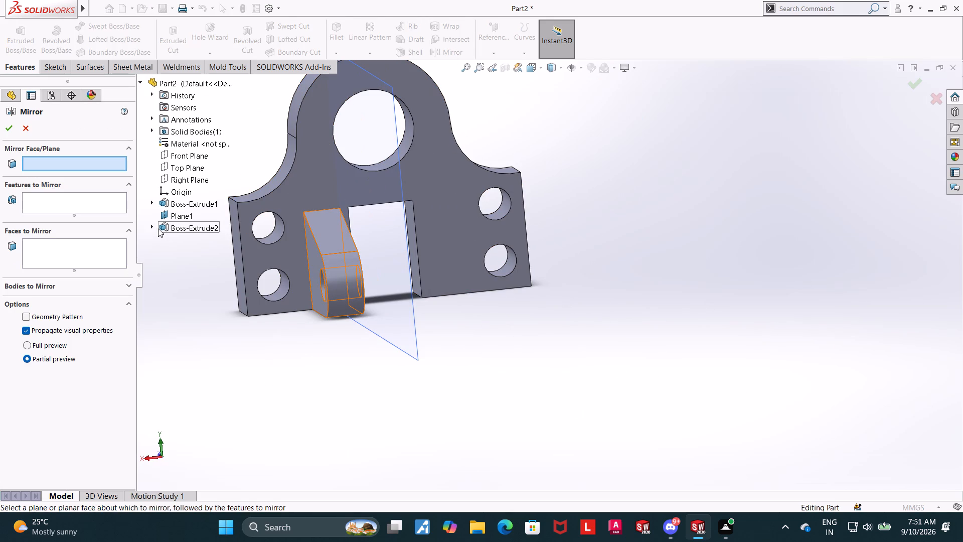
{"action": "left_click", "coordinate": [182, 229]}
{"action": "left_click", "coordinate": [179, 230]}
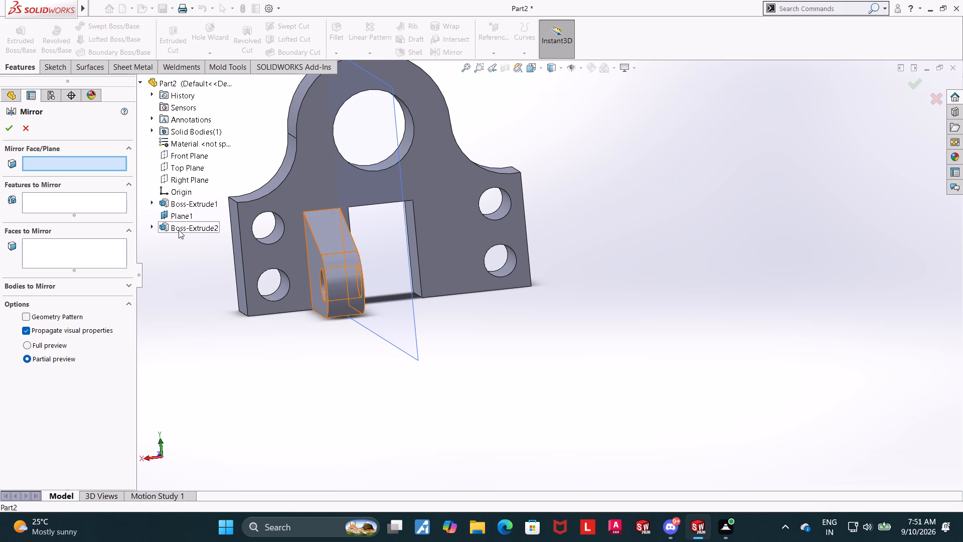
{"action": "left_click", "coordinate": [154, 226]}
{"action": "left_click", "coordinate": [180, 227]}
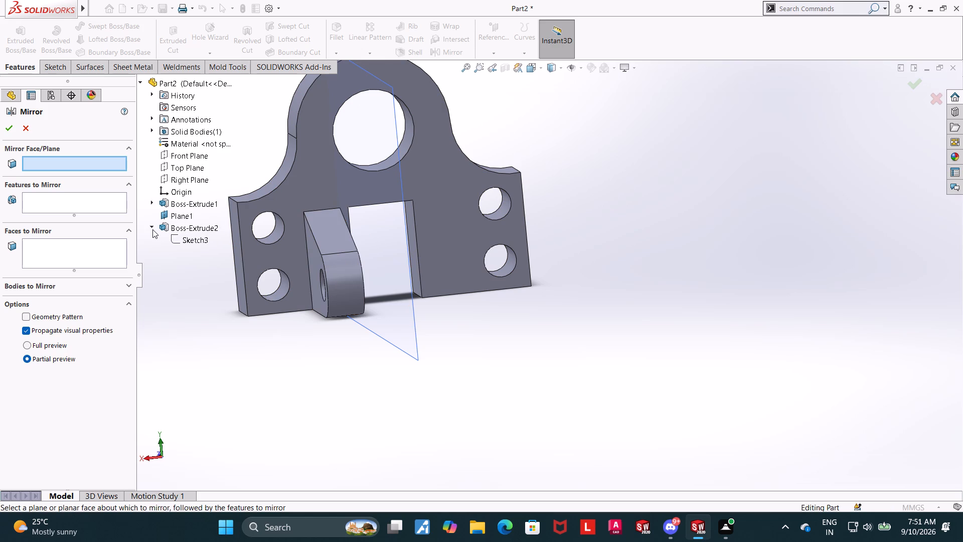
{"action": "left_click", "coordinate": [152, 229]}
{"action": "left_click", "coordinate": [55, 200]}
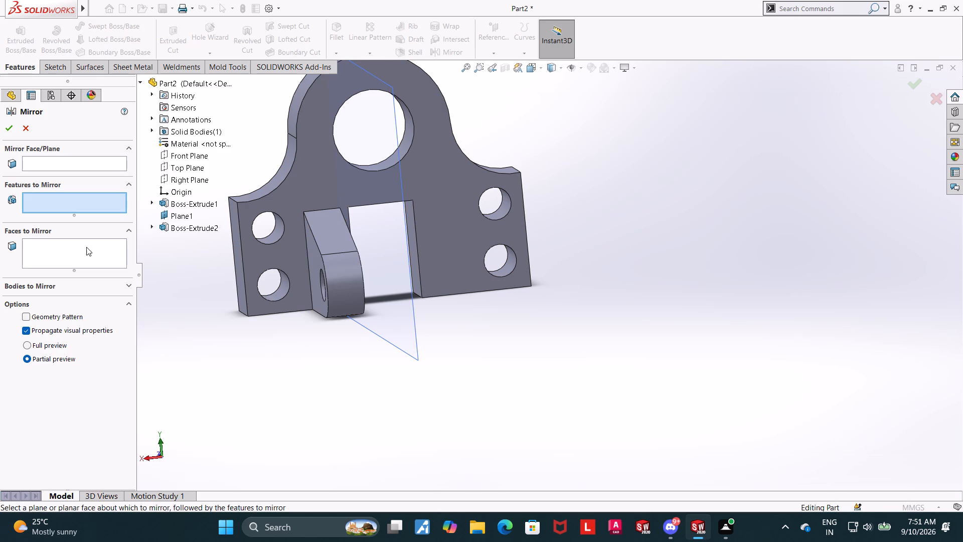
{"action": "left_click", "coordinate": [182, 230]}
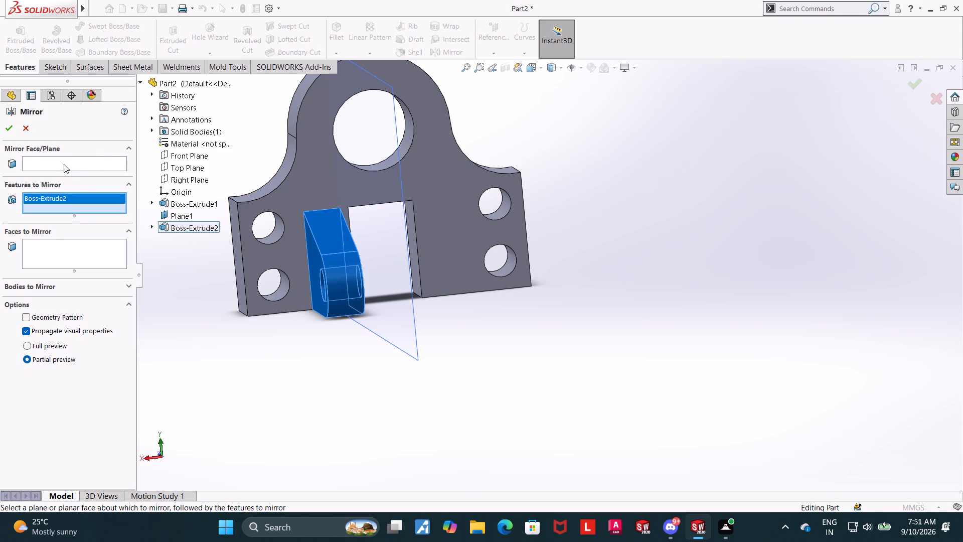
{"action": "left_click", "coordinate": [64, 164]}
{"action": "left_click", "coordinate": [182, 178]}
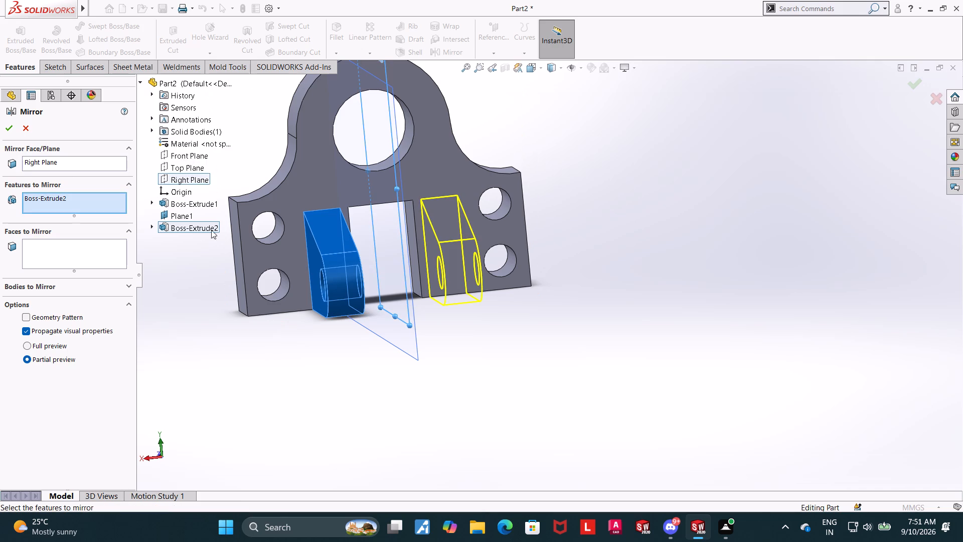
{"action": "left_click", "coordinate": [6, 132]}
{"action": "left_click", "coordinate": [719, 316]}
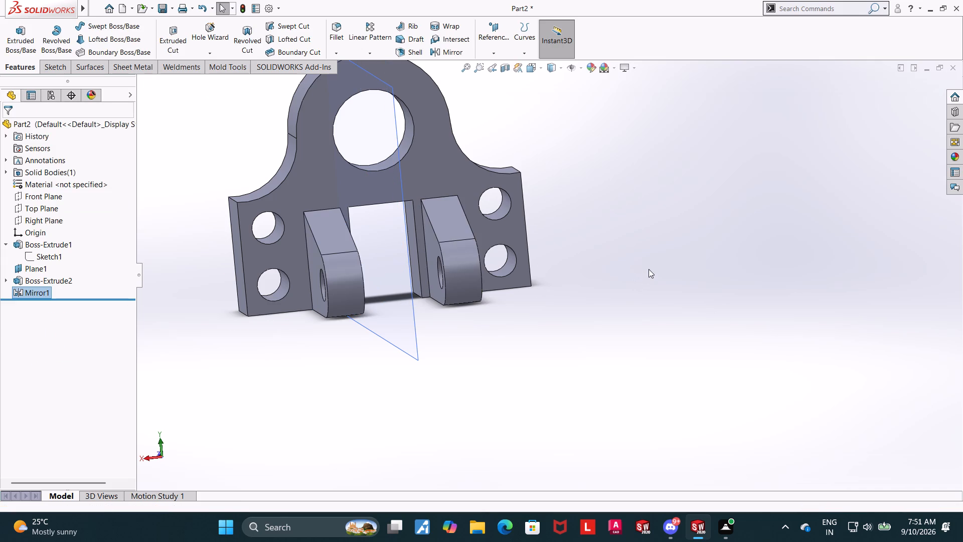
Hide the reference planes in the model view.
{"action": "scroll", "coordinate": [607, 273], "scroll_direction": "up", "scroll_amount": 2}
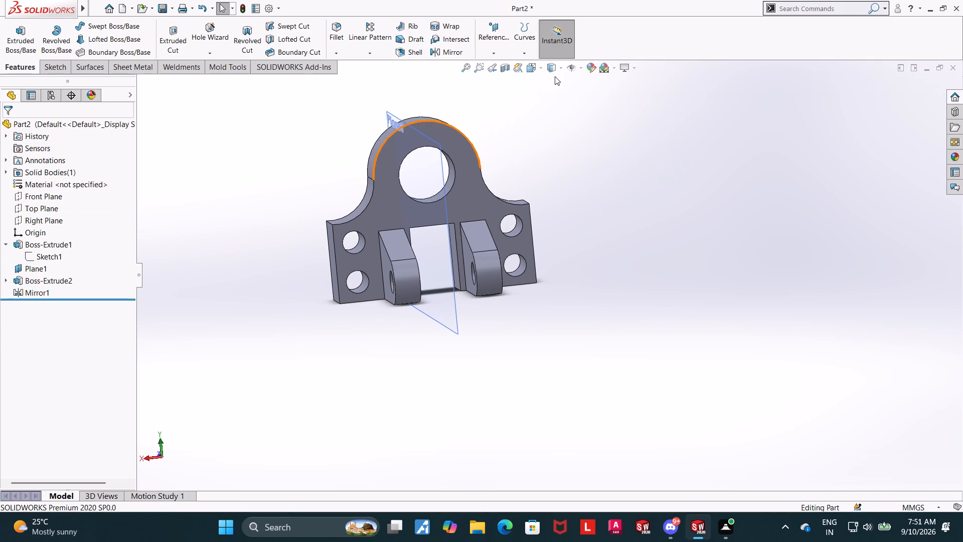
{"action": "left_click", "coordinate": [583, 72]}
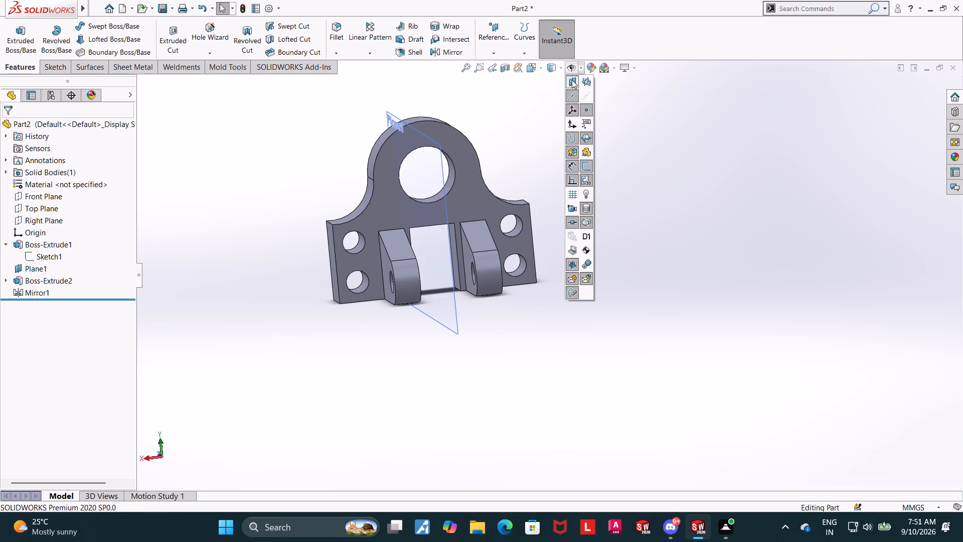
{"action": "left_click", "coordinate": [572, 79]}
{"action": "left_click", "coordinate": [707, 170]}
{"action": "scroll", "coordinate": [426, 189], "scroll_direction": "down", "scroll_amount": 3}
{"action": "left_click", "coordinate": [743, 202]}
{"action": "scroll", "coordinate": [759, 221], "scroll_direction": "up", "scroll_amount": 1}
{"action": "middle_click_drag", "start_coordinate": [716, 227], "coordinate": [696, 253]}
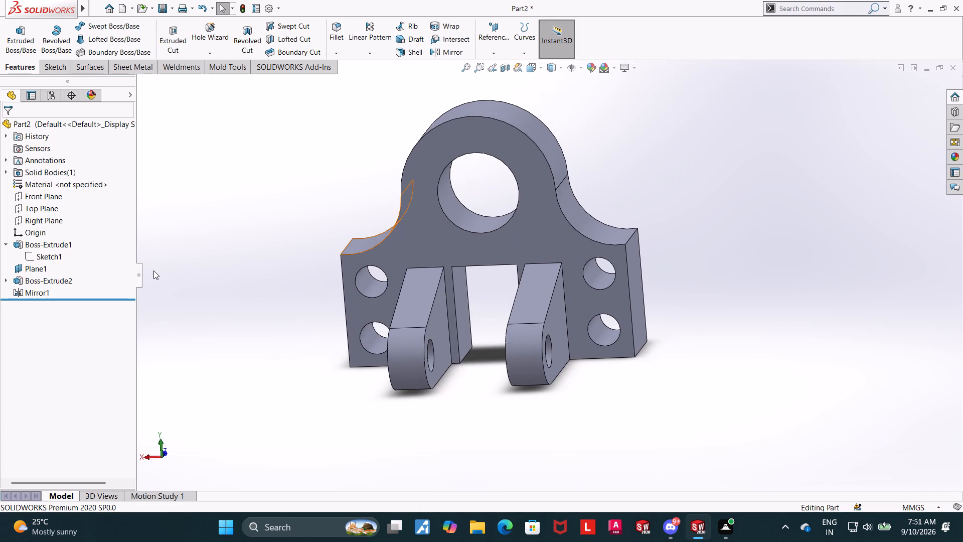
Examine the finished bracket and its two mirrored arms in the back, right and top orthographic views and at oblique angles.
{"action": "left_click", "coordinate": [542, 66]}
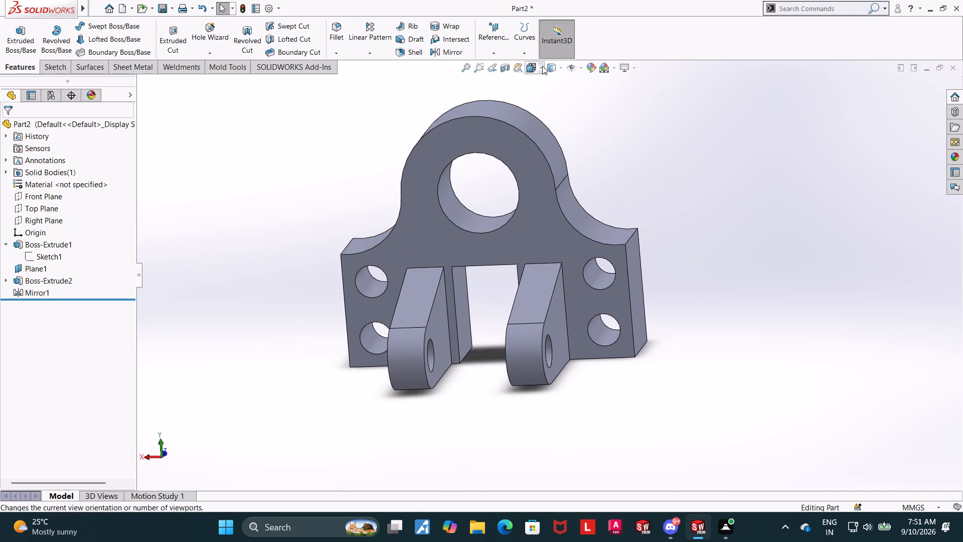
{"action": "left_click", "coordinate": [429, 338]}
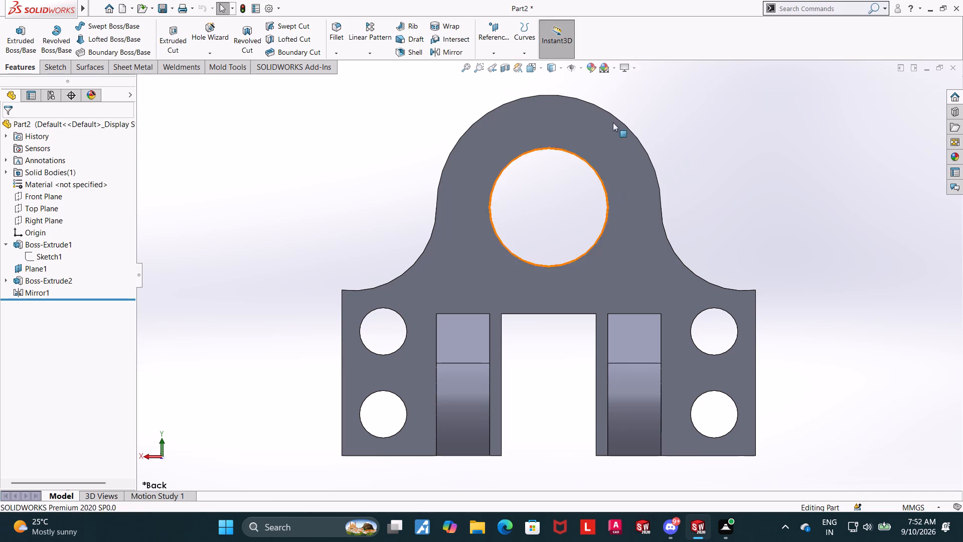
{"action": "left_click", "coordinate": [542, 67]}
{"action": "middle_click_drag", "start_coordinate": [587, 306], "coordinate": [611, 304]}
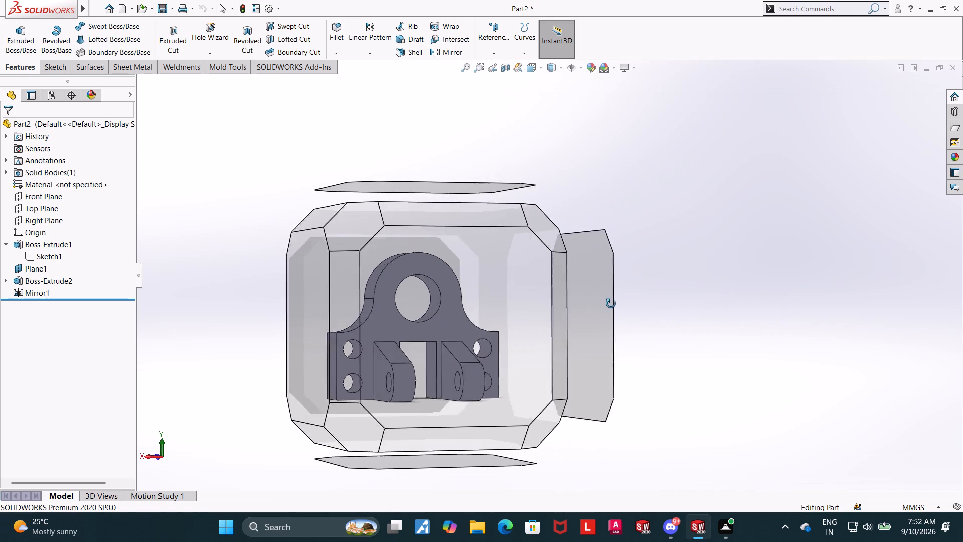
{"action": "middle_click_drag", "start_coordinate": [611, 304], "coordinate": [636, 303]}
{"action": "left_click", "coordinate": [309, 333]}
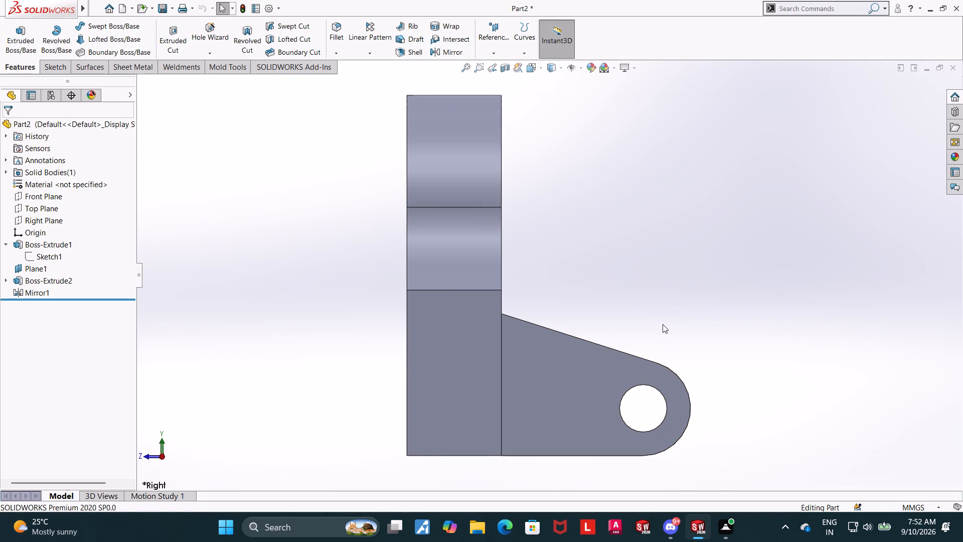
{"action": "middle_click_drag", "start_coordinate": [704, 348], "coordinate": [692, 348]}
{"action": "middle_click_drag", "start_coordinate": [683, 349], "coordinate": [632, 349]}
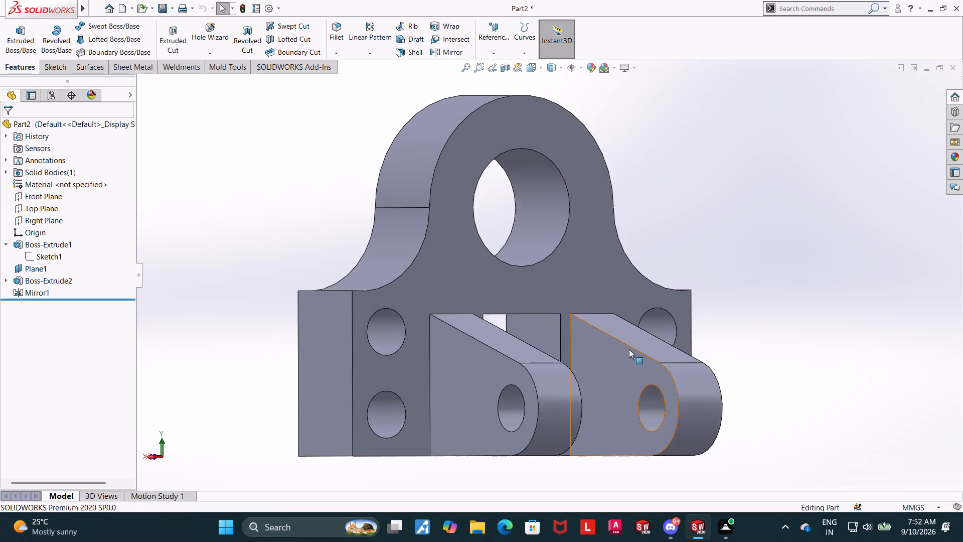
{"action": "middle_click_drag", "start_coordinate": [590, 355], "coordinate": [528, 526]}
{"action": "scroll", "coordinate": [542, 525], "scroll_direction": "up", "scroll_amount": 1}
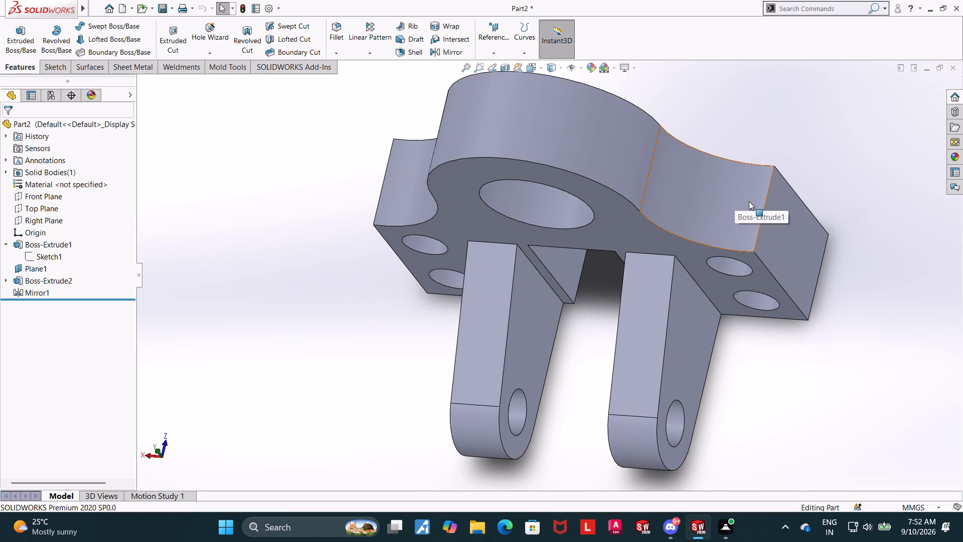
{"action": "left_click", "coordinate": [541, 67]}
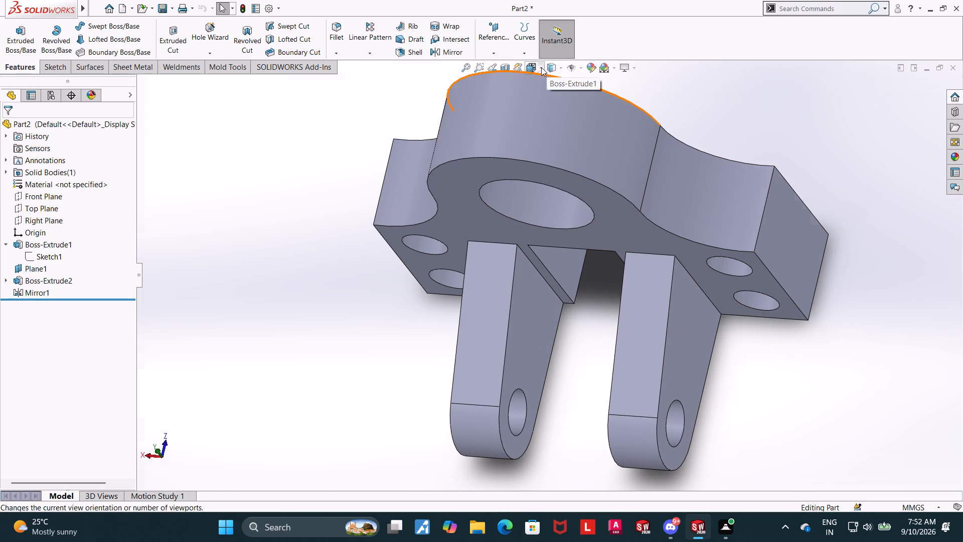
{"action": "left_click", "coordinate": [356, 240]}
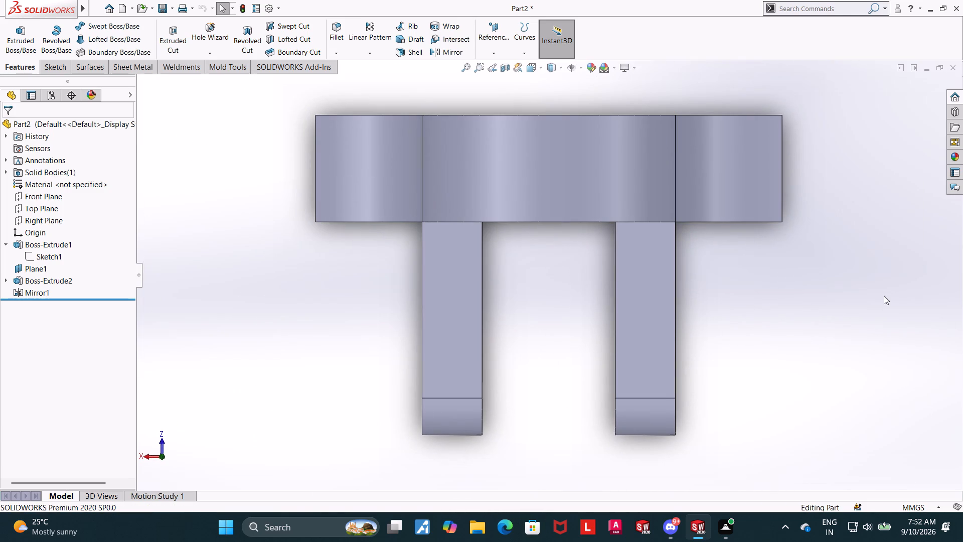